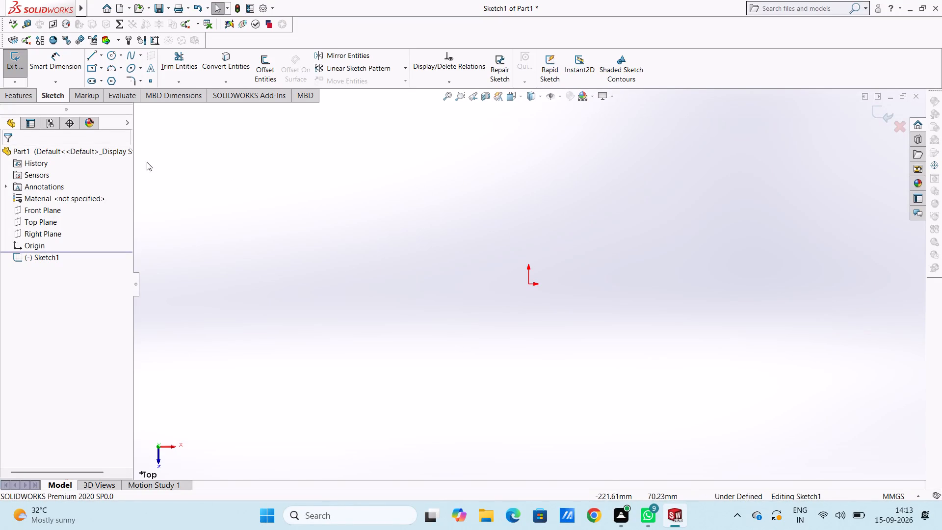
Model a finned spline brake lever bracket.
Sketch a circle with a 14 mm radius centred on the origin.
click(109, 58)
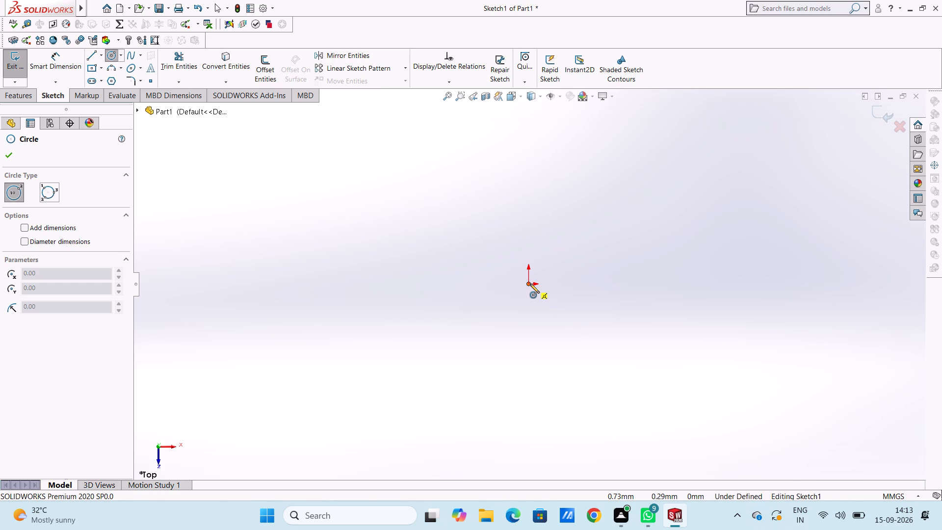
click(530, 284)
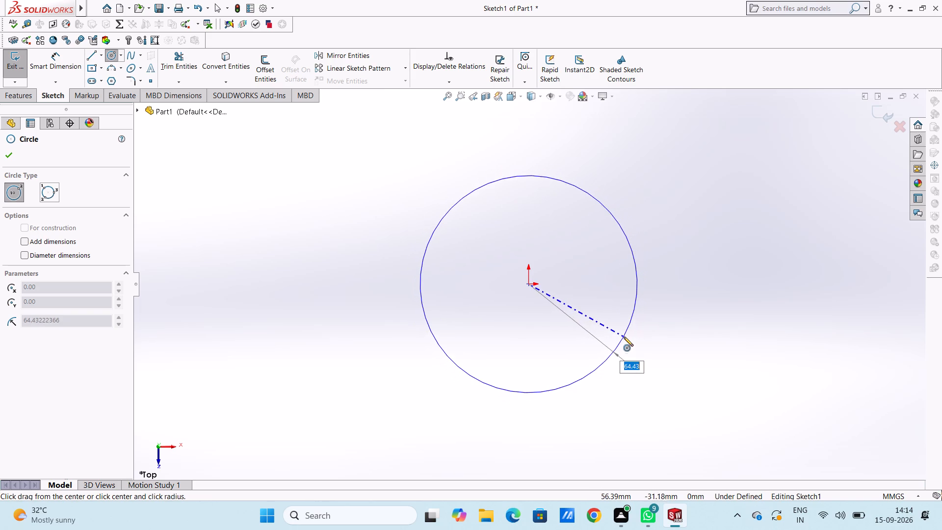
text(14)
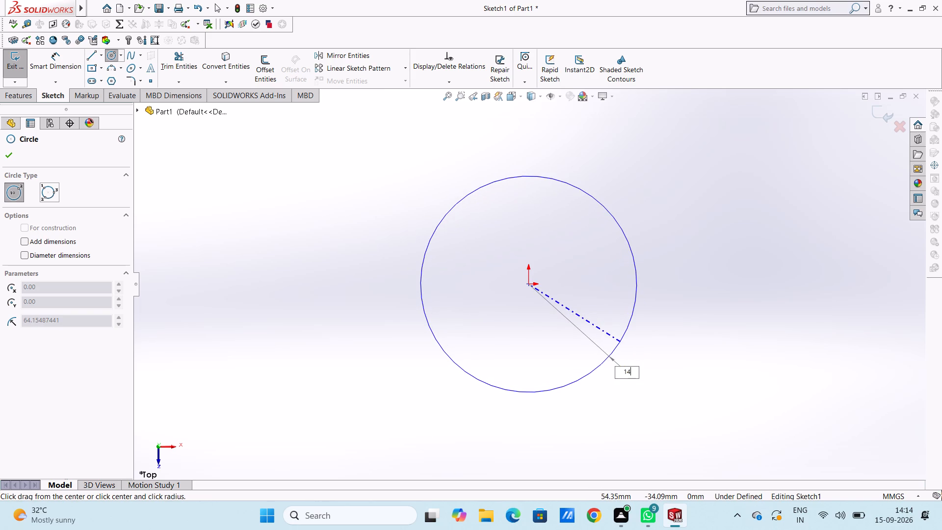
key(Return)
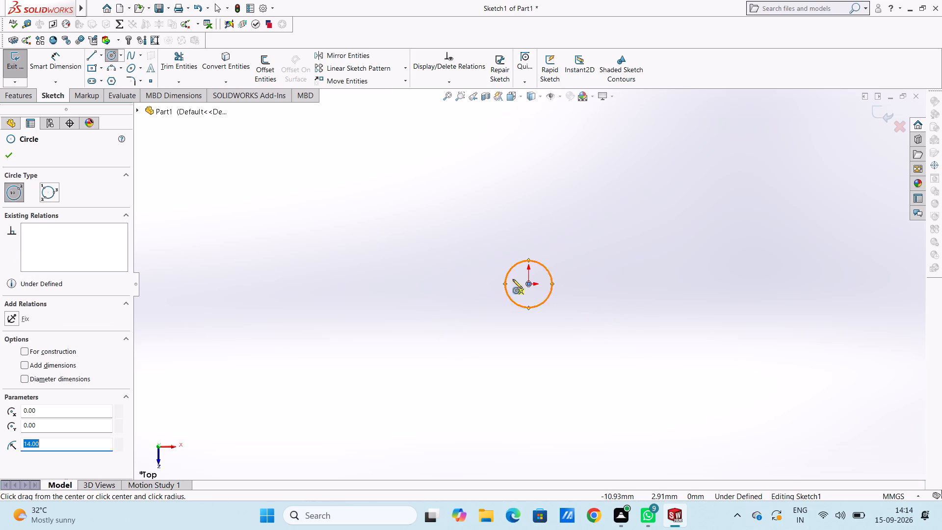
Sketch a second circle with a 15.5 mm radius, concentric with the first at the origin.
click(527, 283)
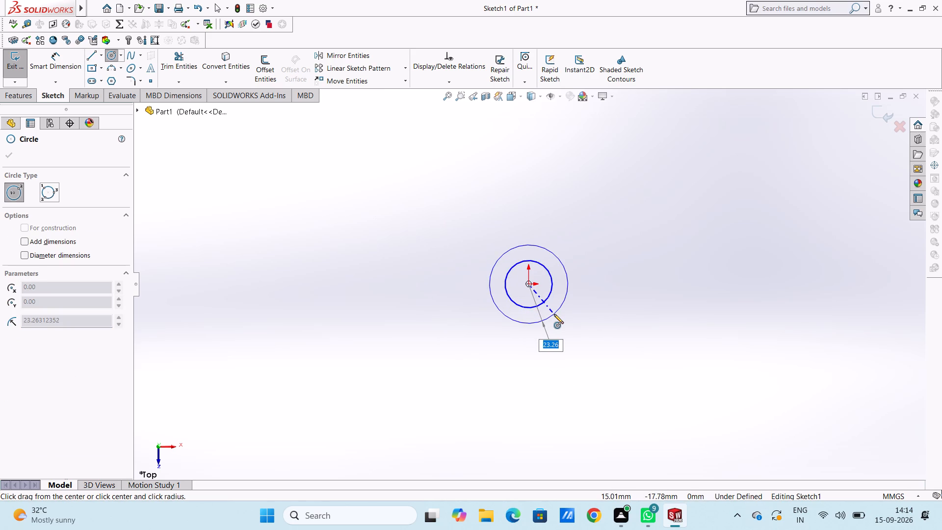
key(1)
text(5.5)
key(Return)
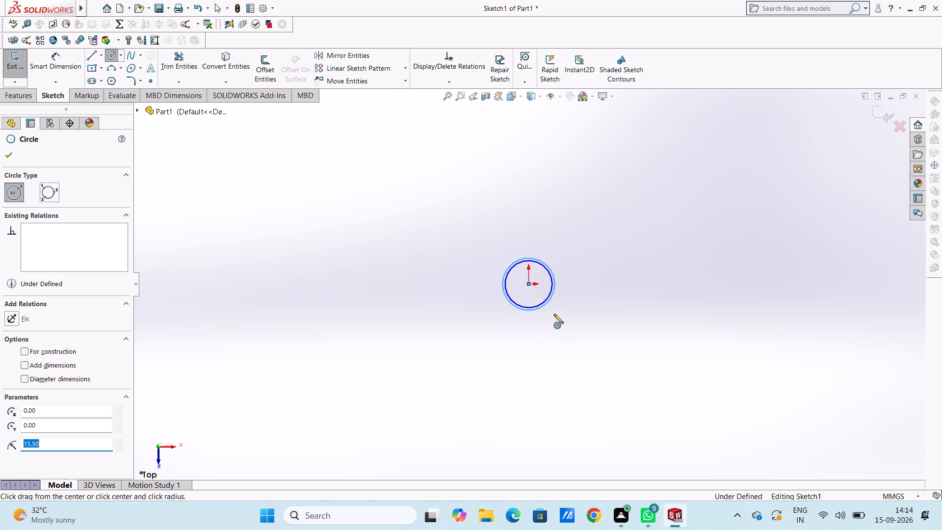
scroll(535, 268, down, 6)
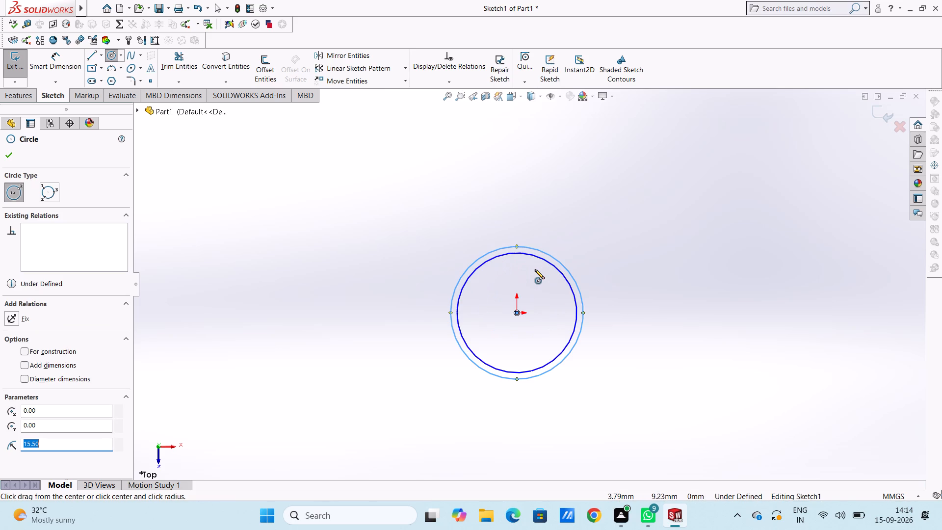
key(Escape)
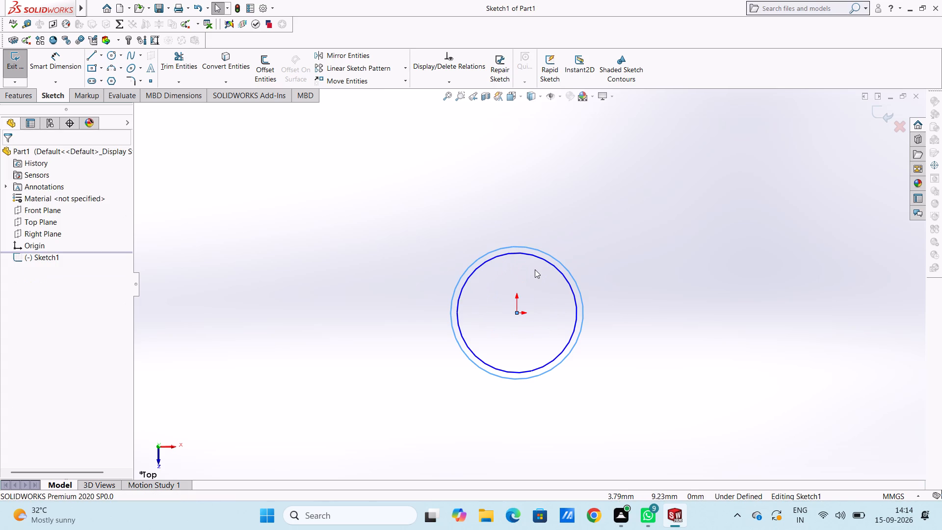
Add a diameter dimension to the outer circle, keeping its drawn size.
click(61, 61)
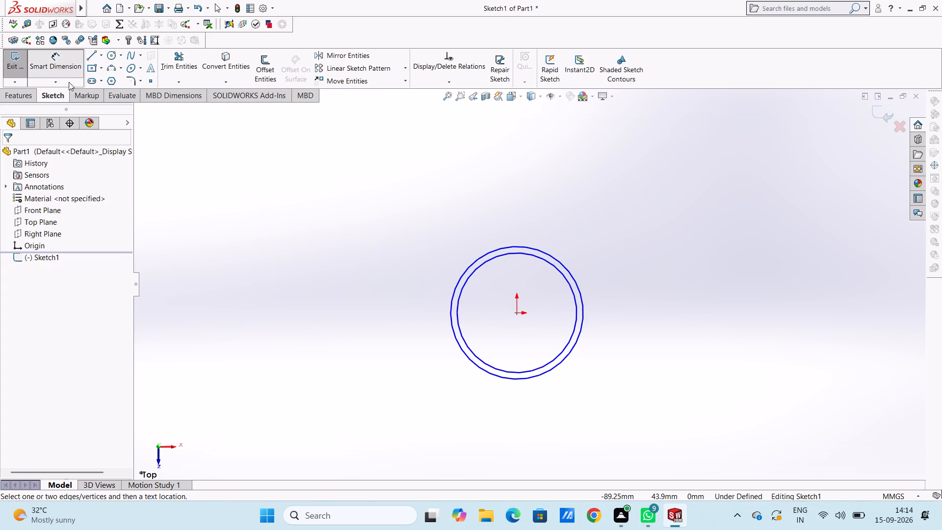
click(560, 259)
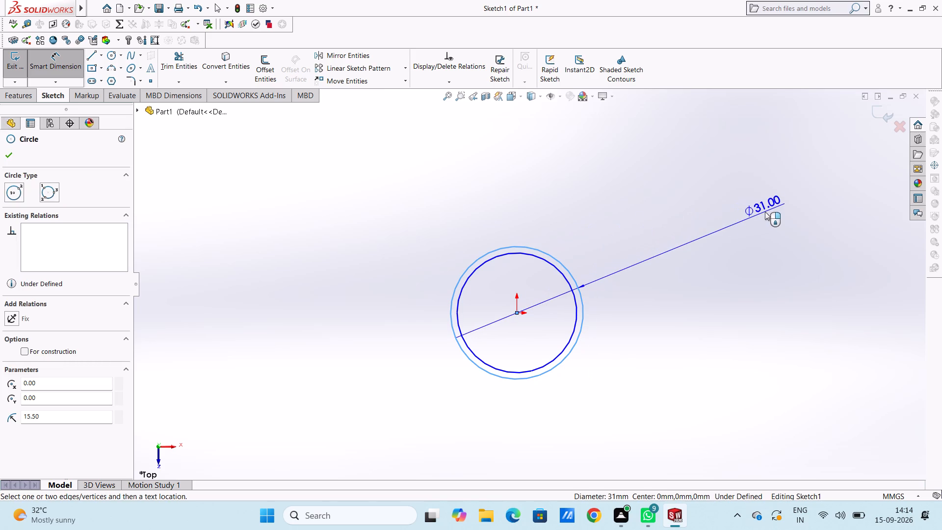
click(771, 210)
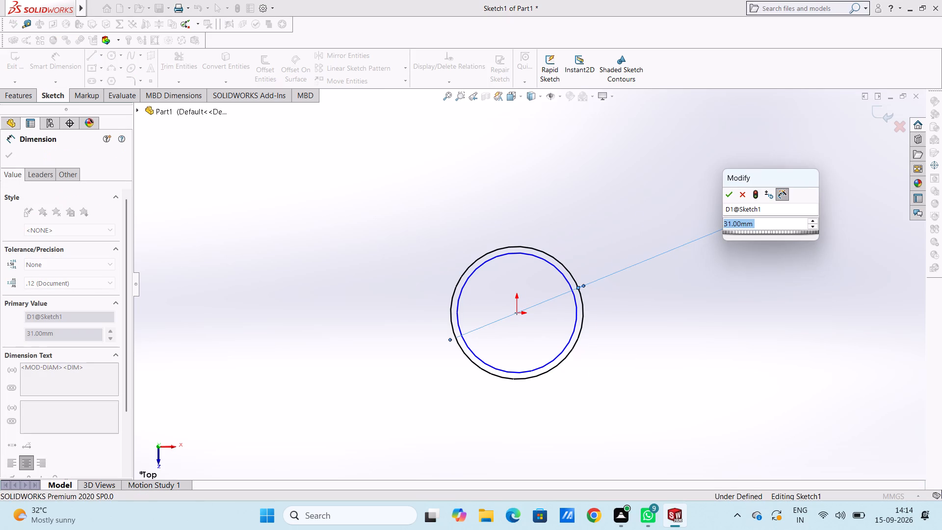
key(Return)
click(750, 269)
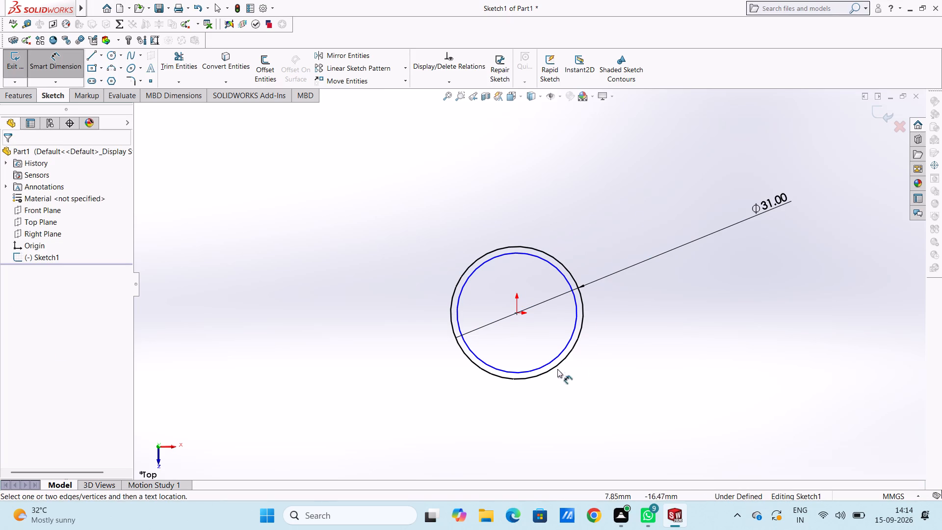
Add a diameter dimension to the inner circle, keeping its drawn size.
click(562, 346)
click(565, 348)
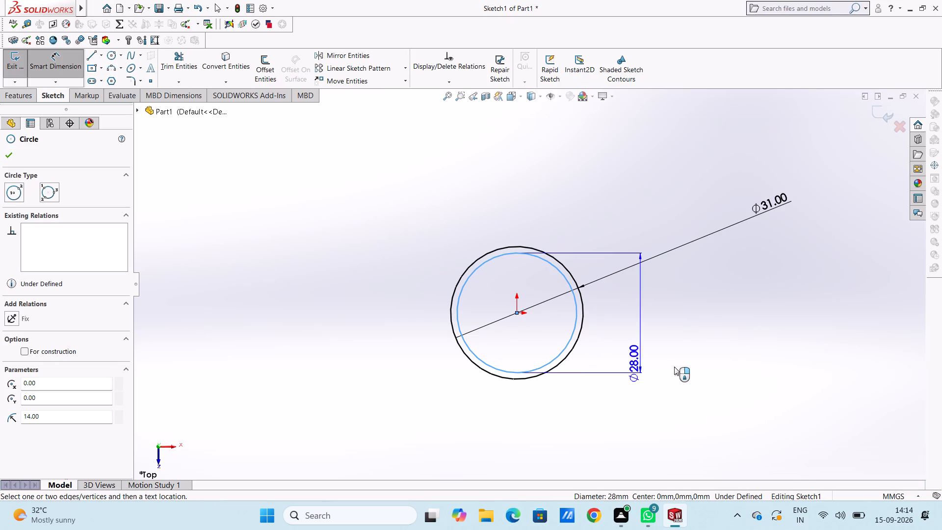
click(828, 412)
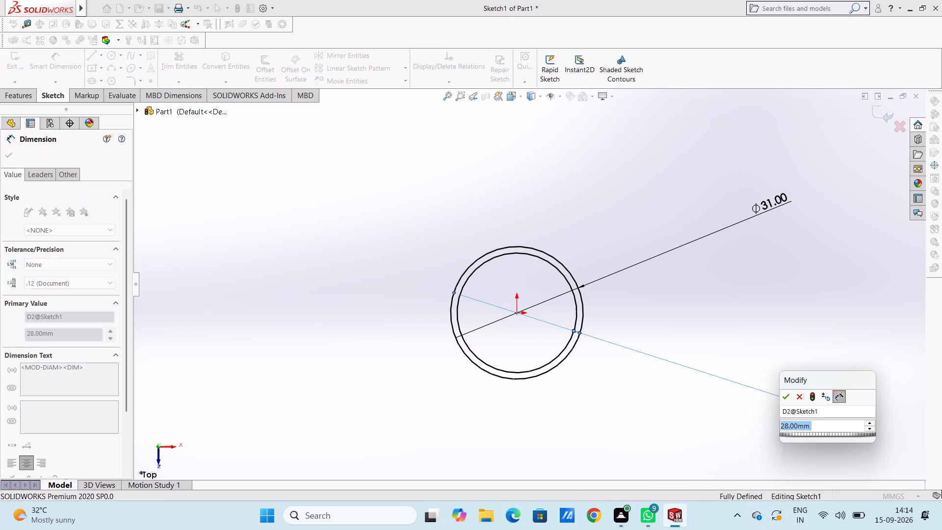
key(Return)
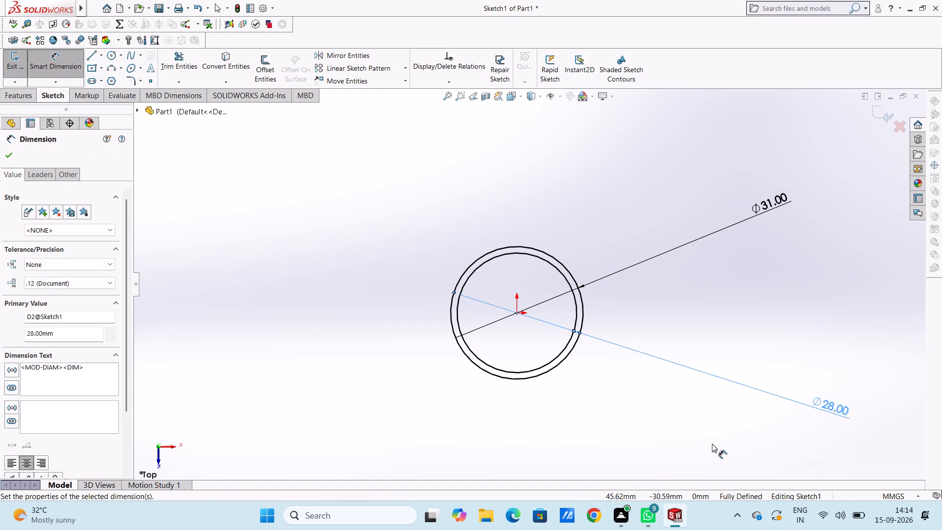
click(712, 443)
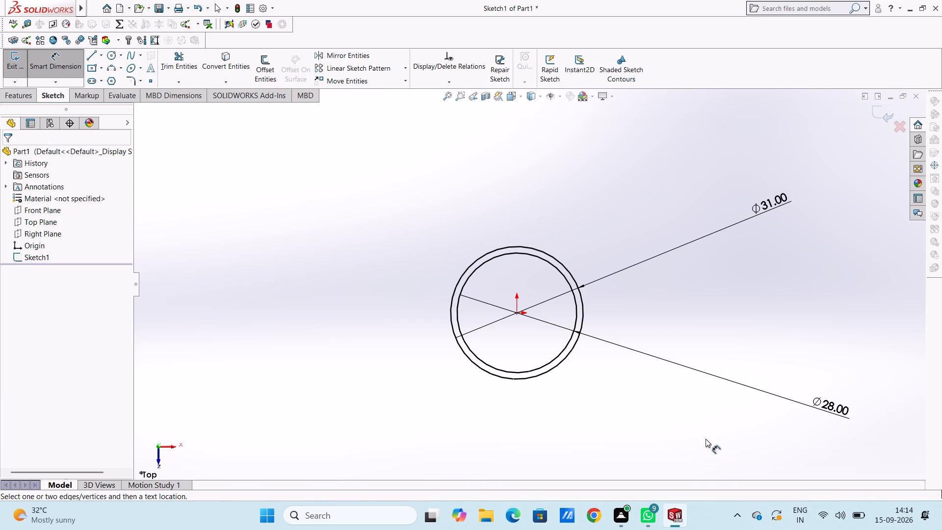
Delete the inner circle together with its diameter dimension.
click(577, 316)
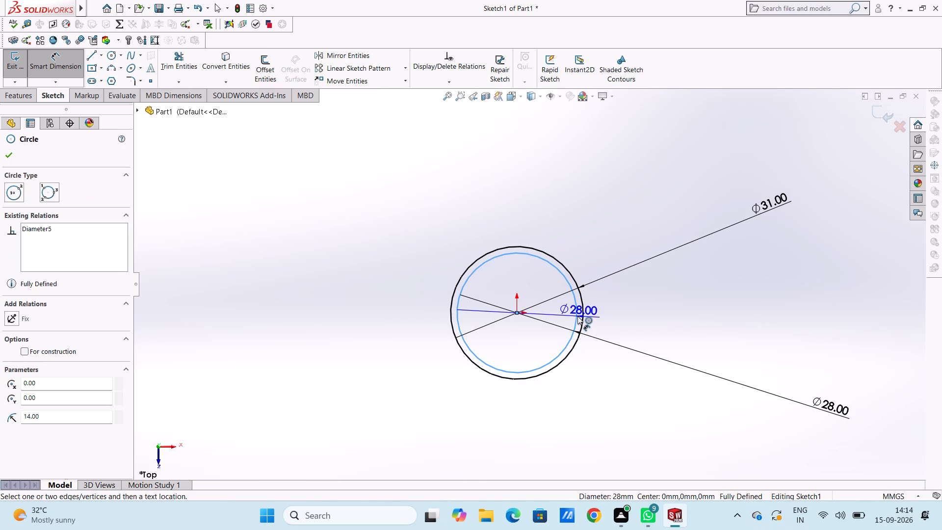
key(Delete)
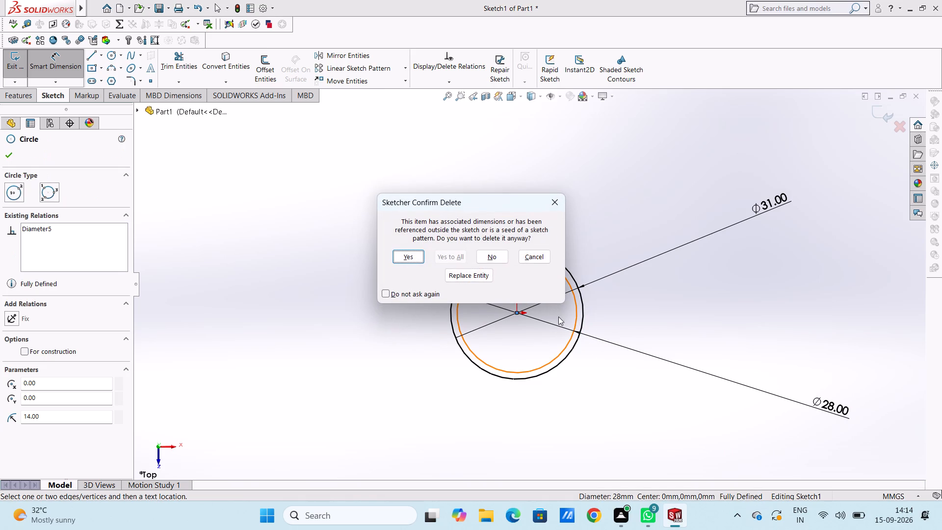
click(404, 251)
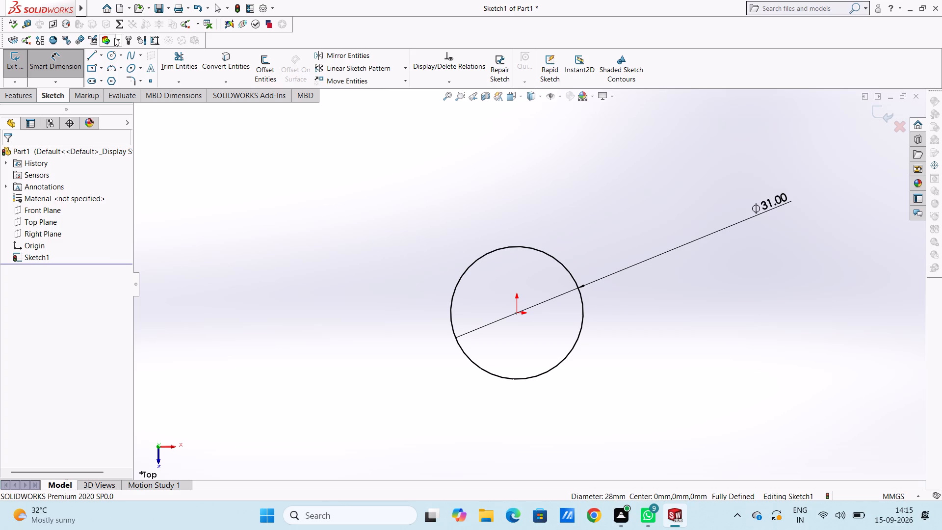
Sketch a circle with a 19 mm radius centred on the origin, around the existing circle.
click(108, 53)
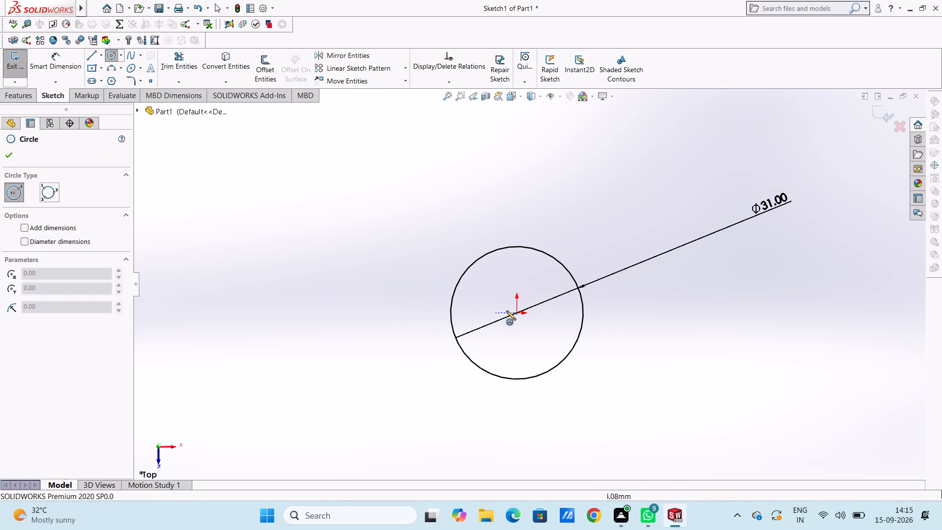
click(519, 314)
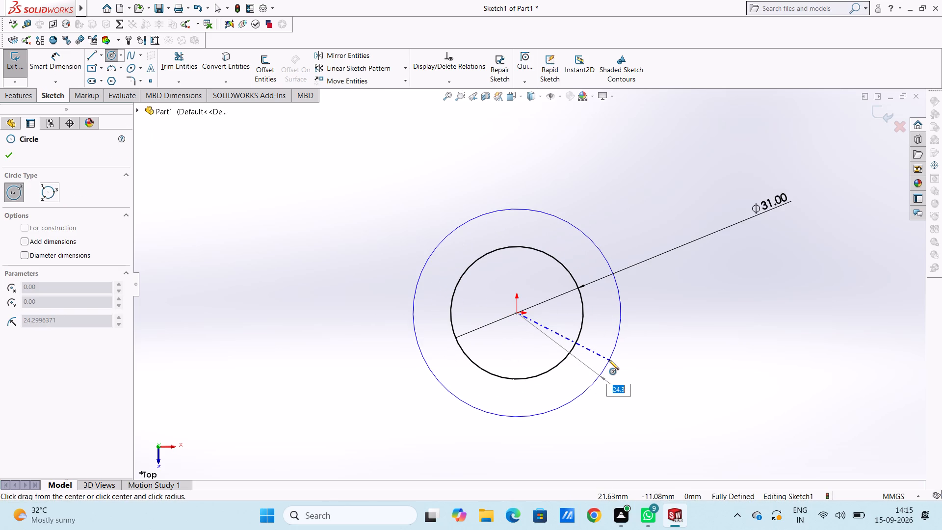
text(19)
key(Return)
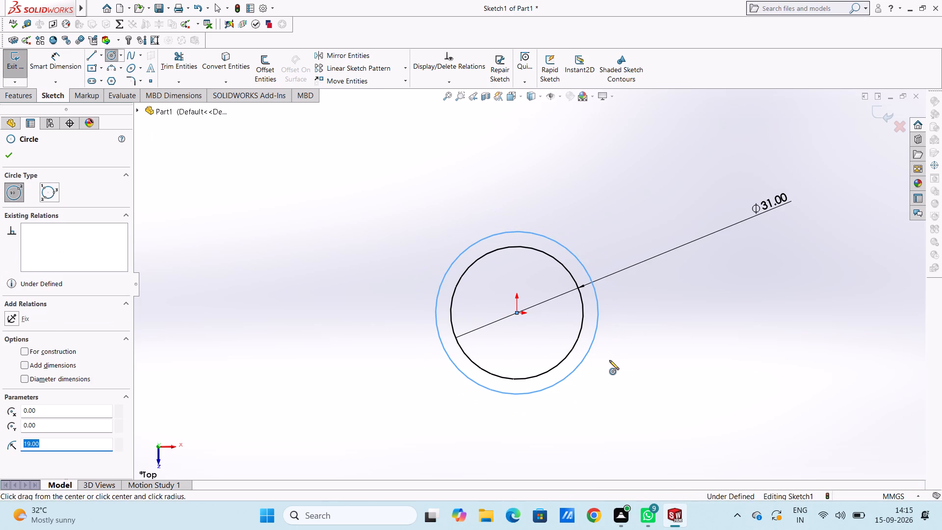
Add a diameter dimension to the new outer circle, keeping its drawn size.
click(61, 62)
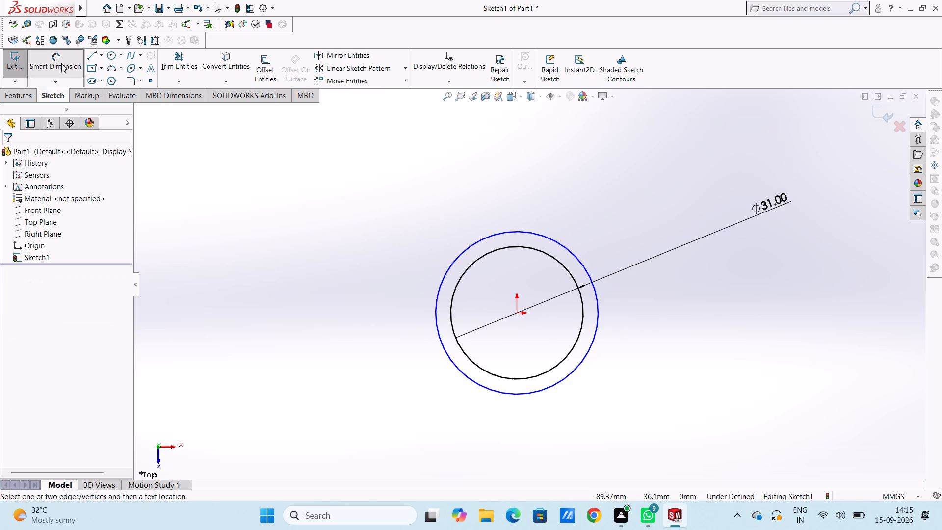
click(579, 264)
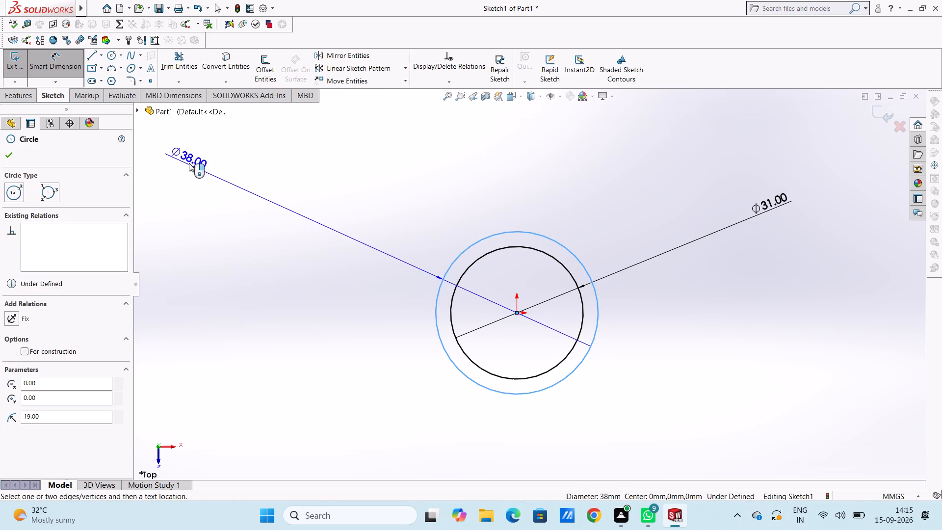
click(197, 160)
key(Return)
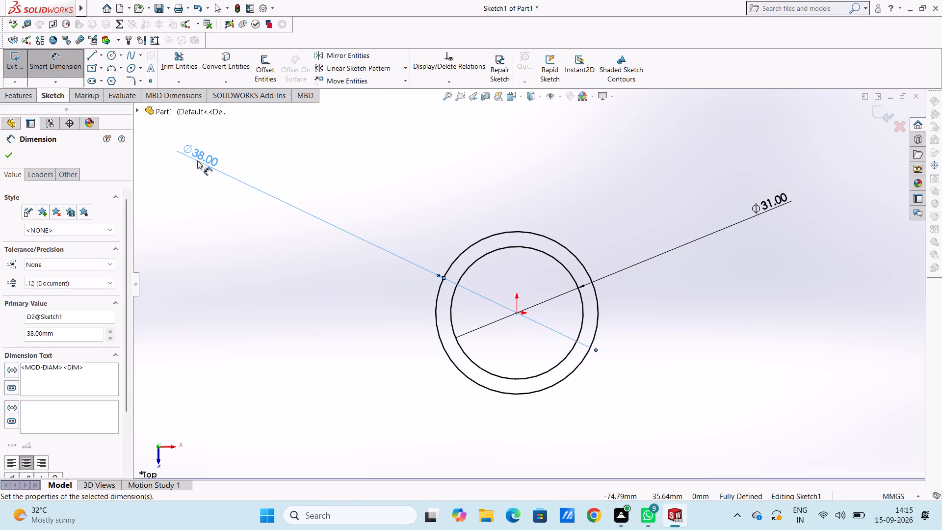
click(217, 304)
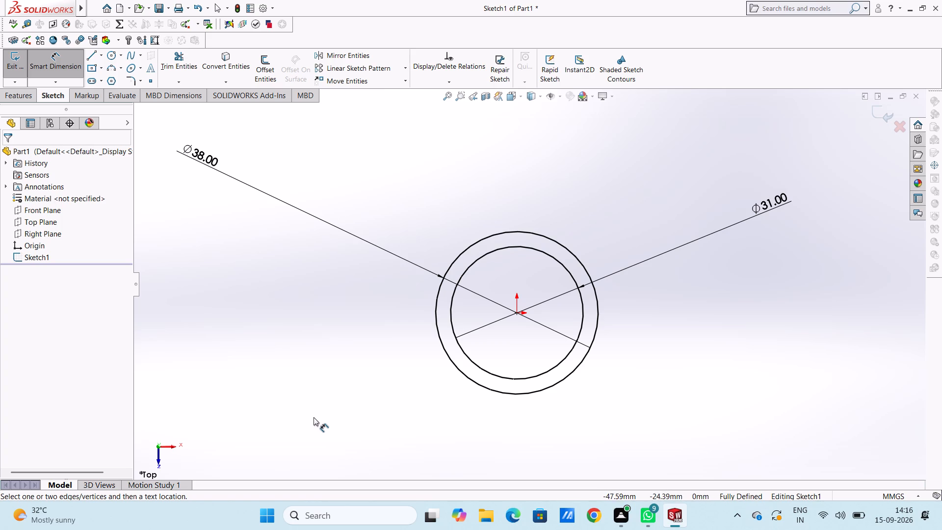
key(Escape)
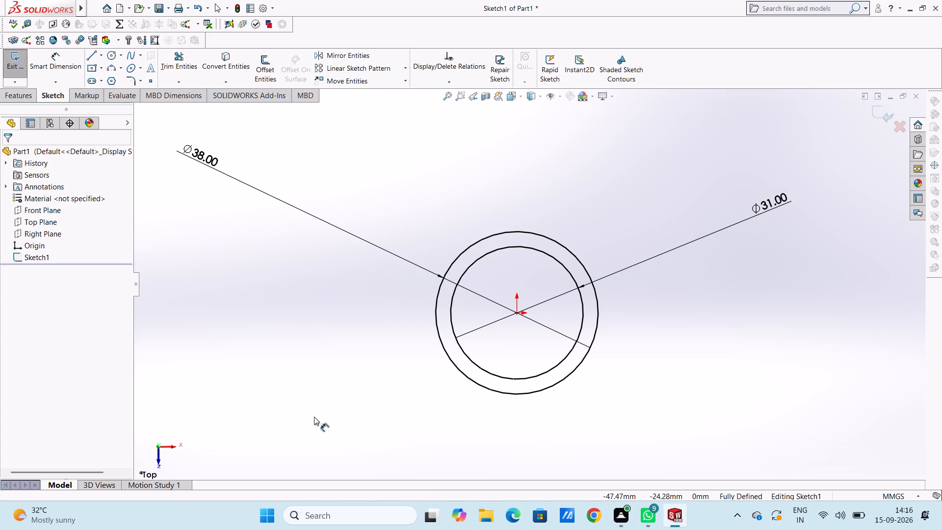
Draw a 35 mm vertical line upward from the origin, passing through the tops of both circles.
click(93, 54)
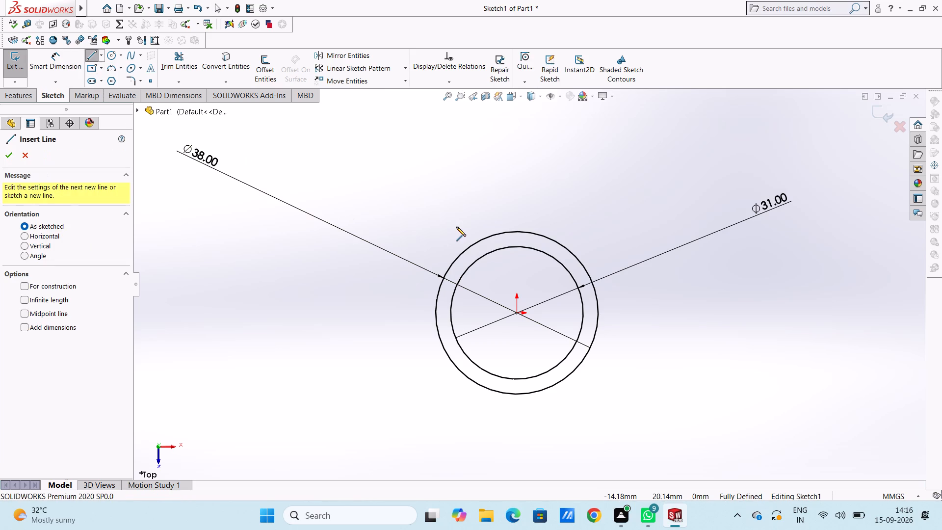
scroll(456, 227, down, 2)
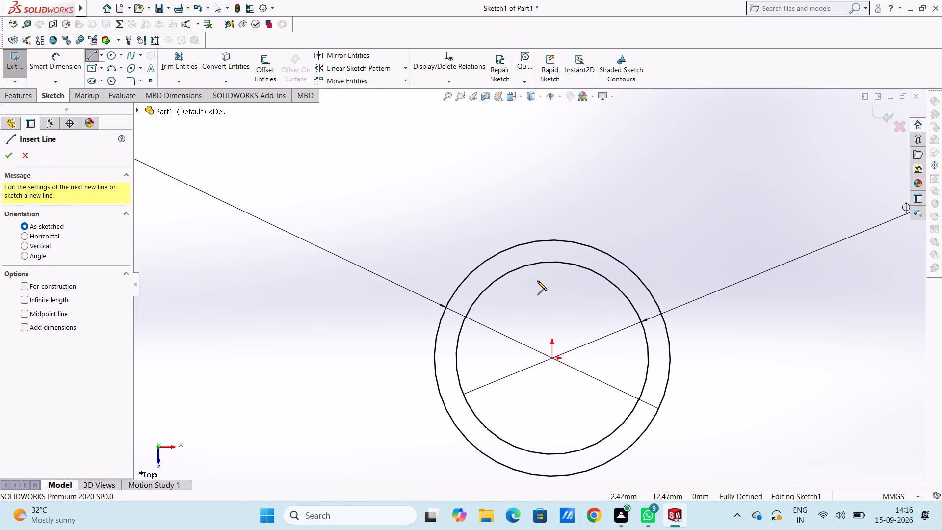
scroll(537, 281, down, 3)
scroll(537, 281, up, 5)
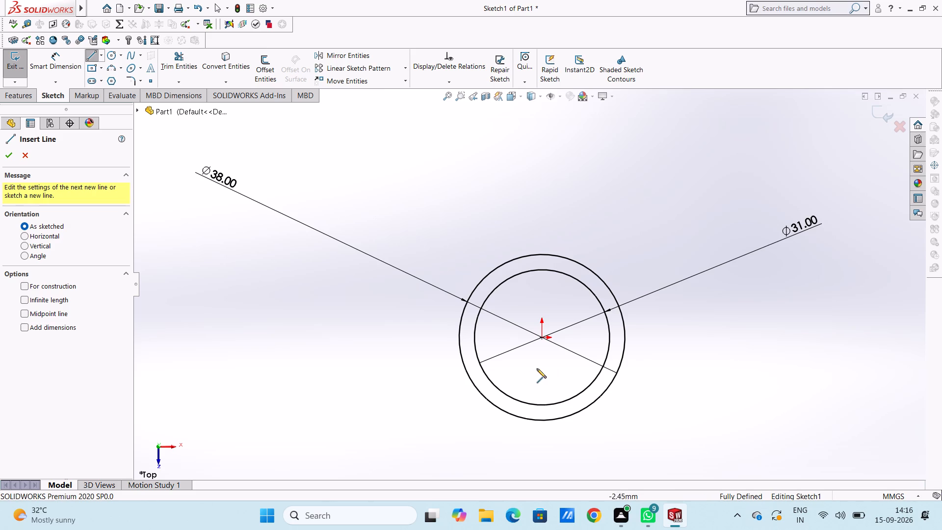
click(541, 338)
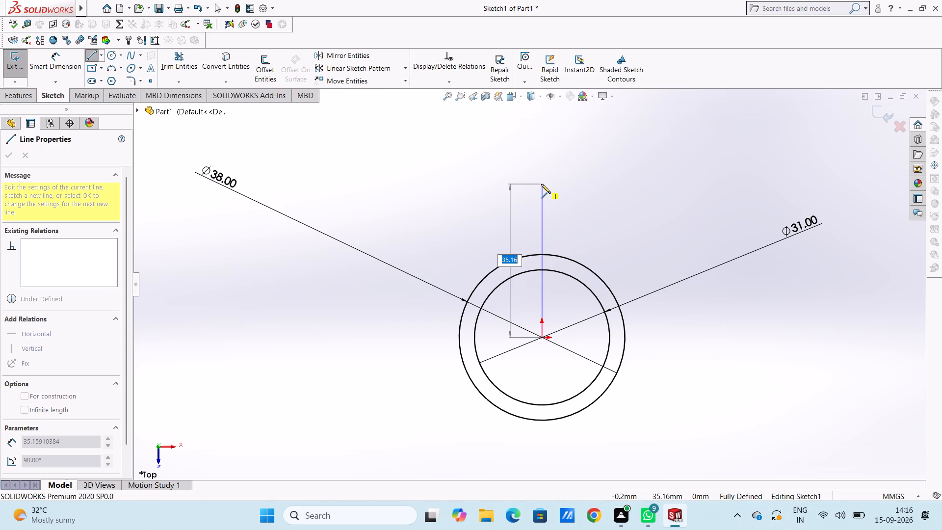
text(35)
key(Return)
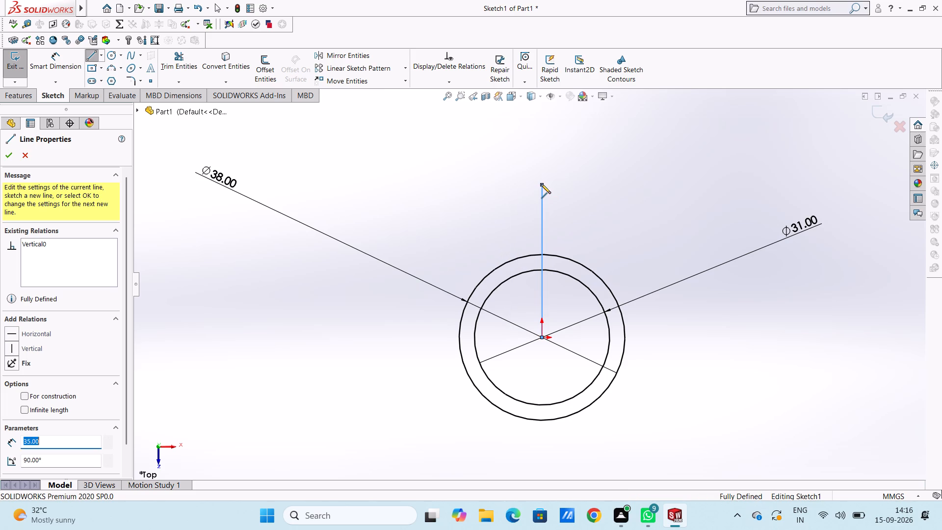
key(Escape)
key(Escape)
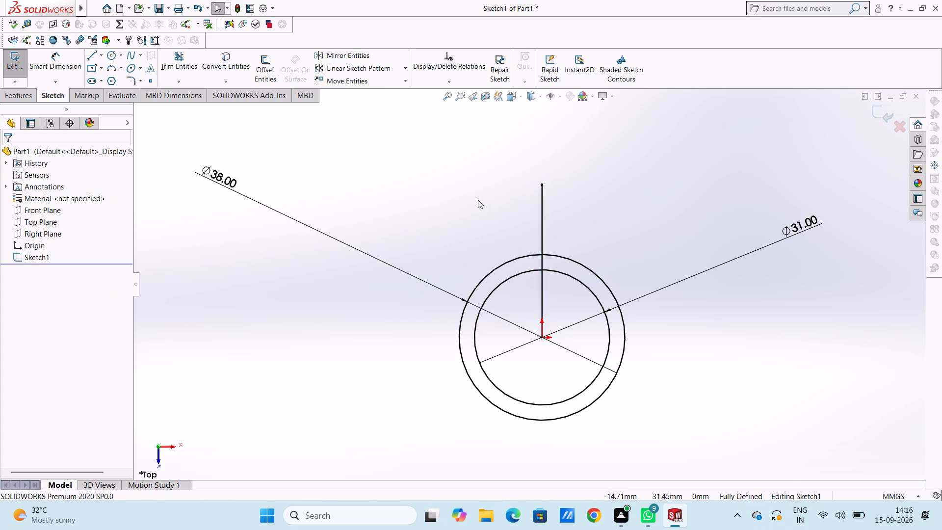
Draw a slanted line about 20.5 mm long, rising rightward from the top of the outer circle.
click(89, 54)
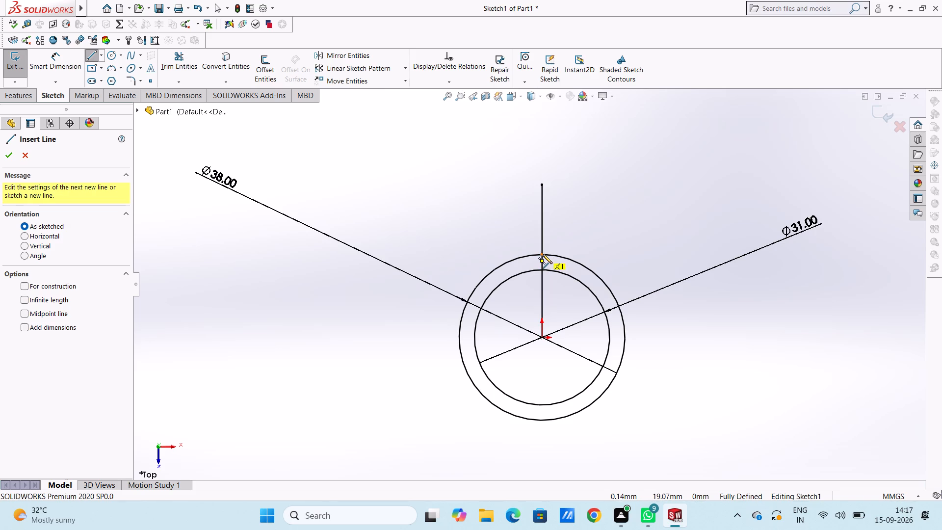
click(542, 254)
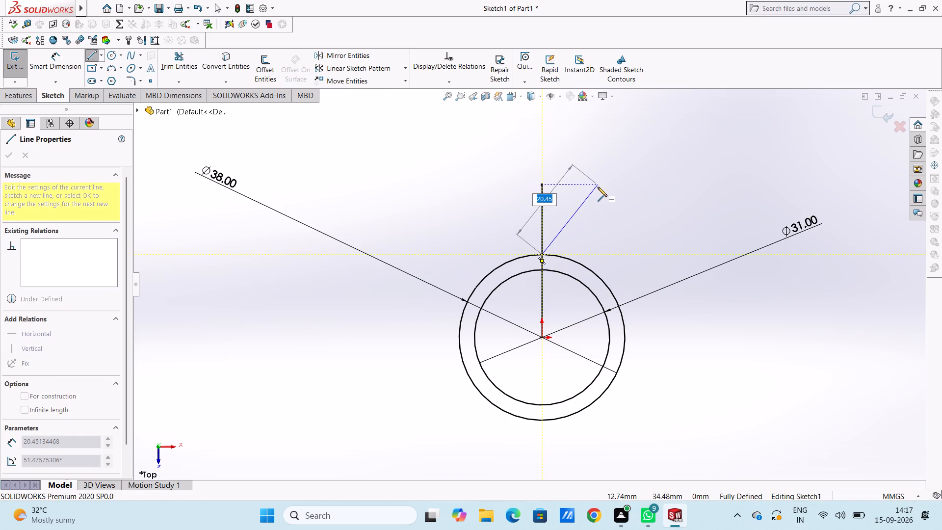
click(598, 187)
key(Escape)
key(Escape)
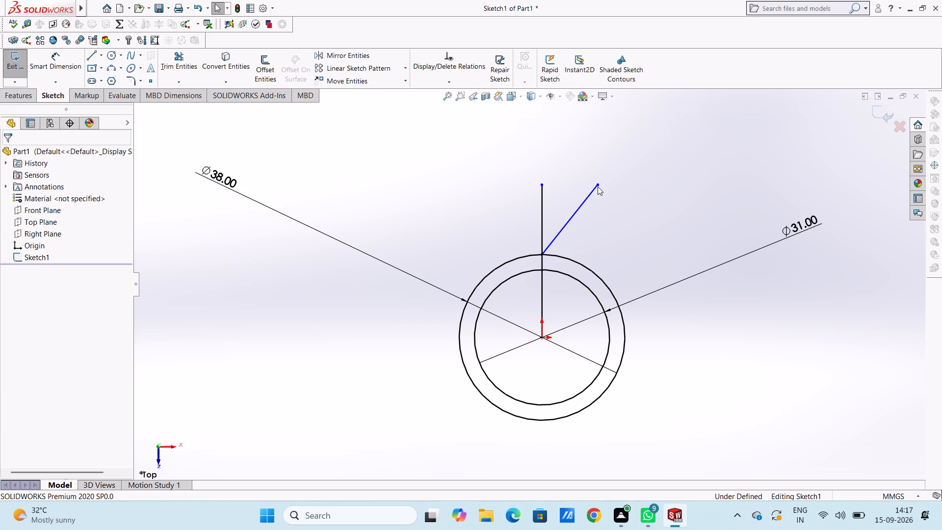
Dimension the angle between the vertical line and the slanted line as 39°.
click(52, 61)
click(544, 198)
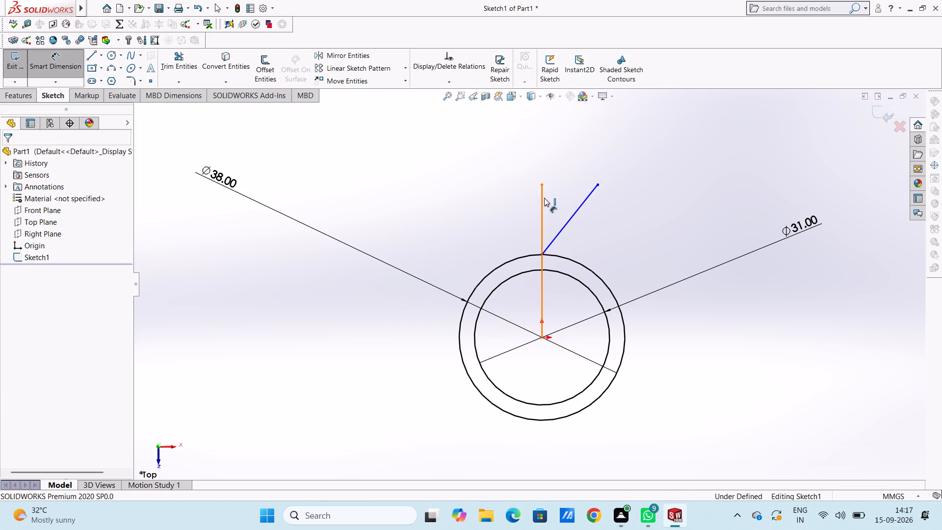
click(582, 202)
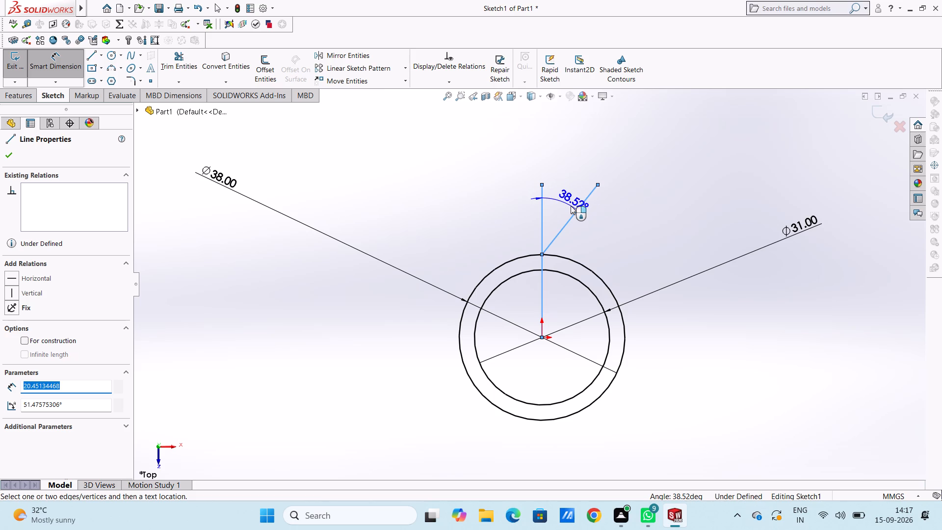
click(571, 206)
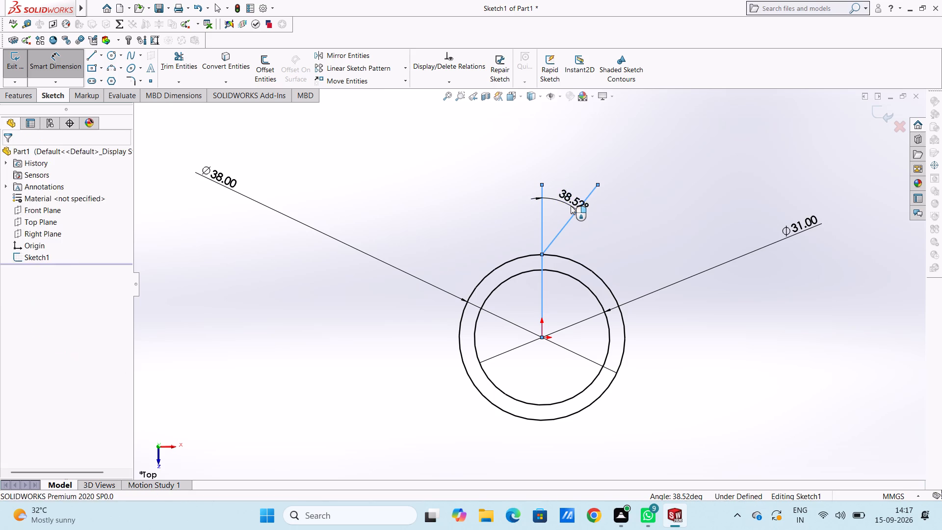
text(39)
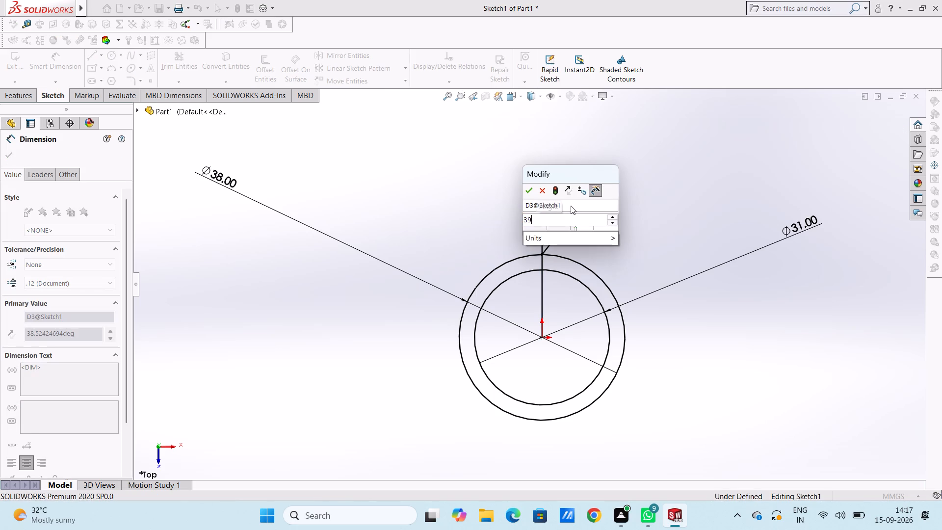
key(Return)
key(Escape)
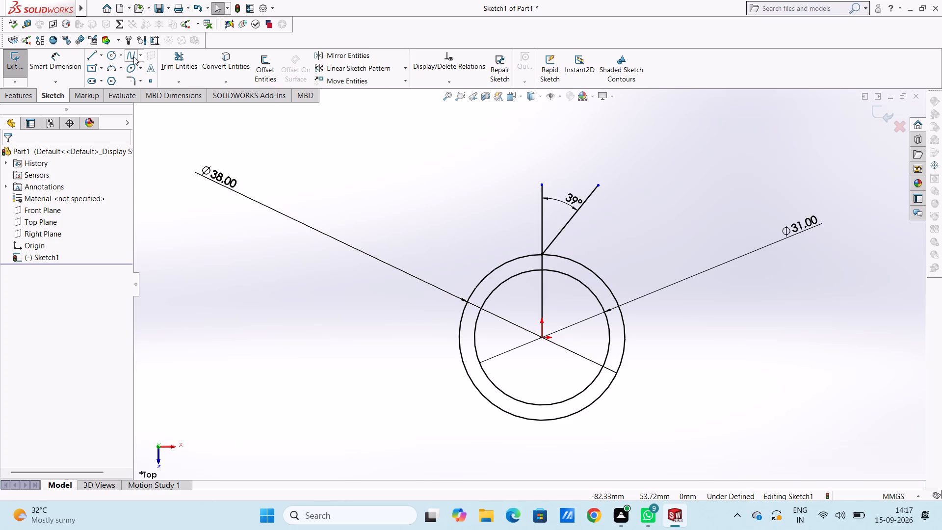
Draw a 32 mm vertical line up from the origin, continued by a horizontal line about 47.6 mm long running rightward.
click(92, 58)
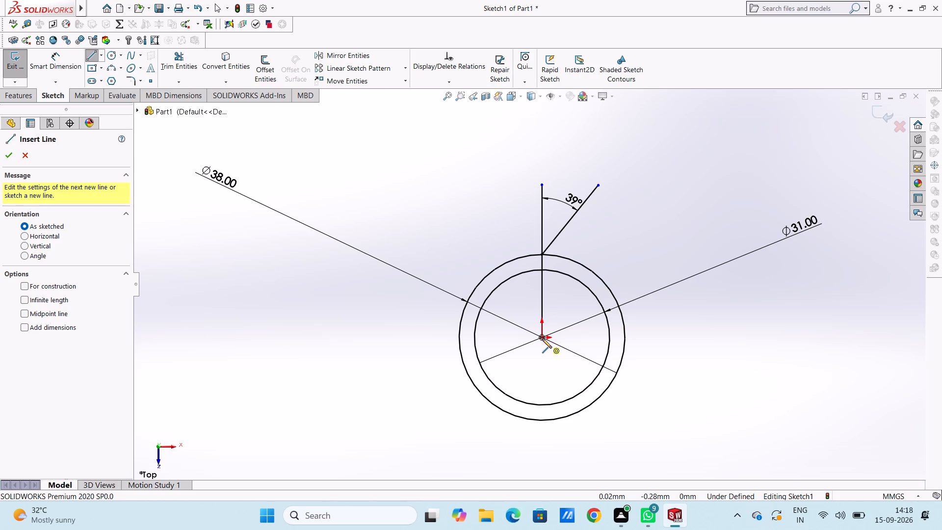
click(542, 339)
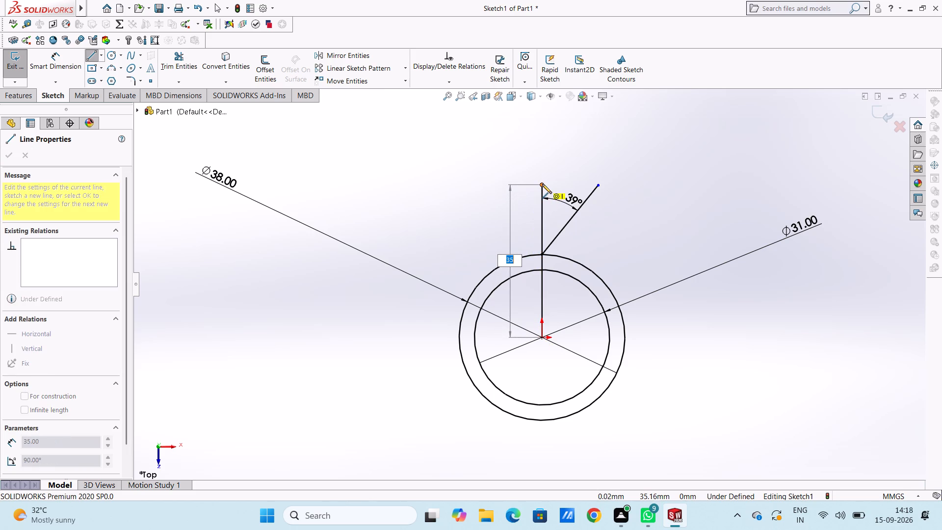
text(32)
key(Return)
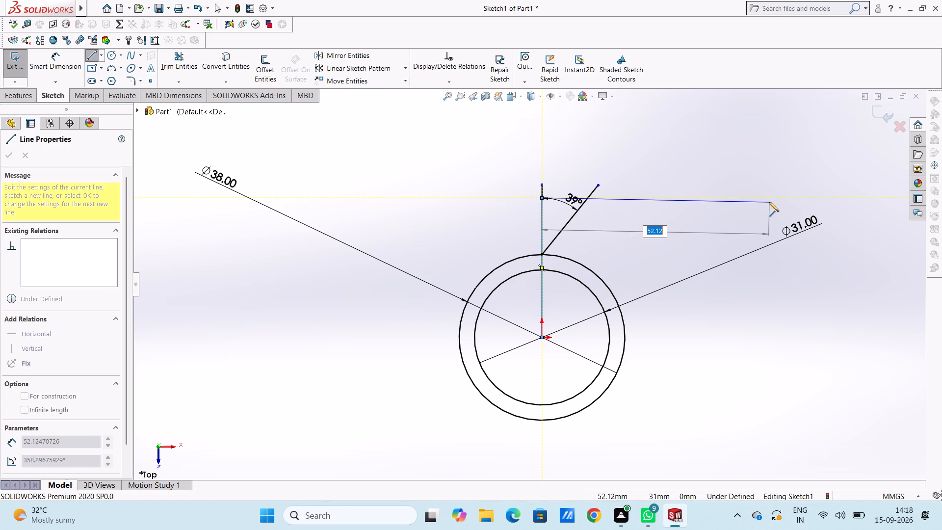
click(750, 199)
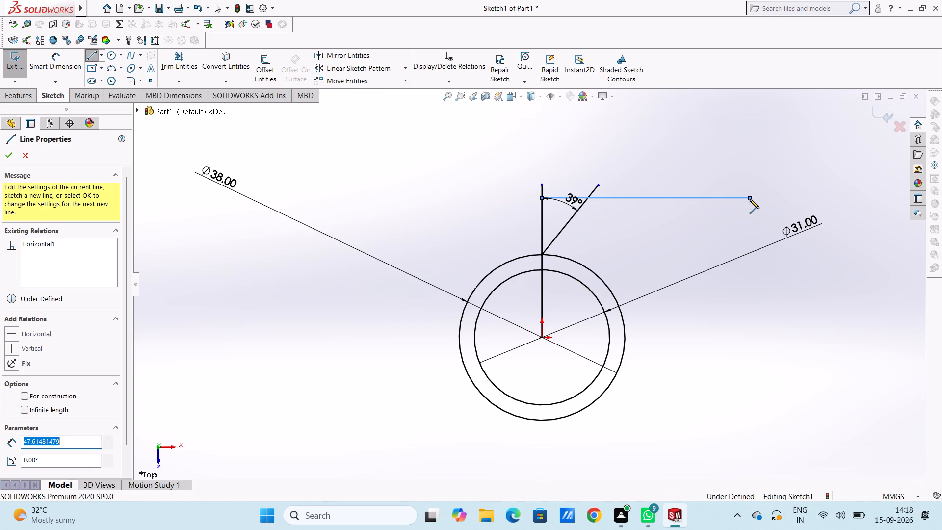
key(Escape)
key(Escape)
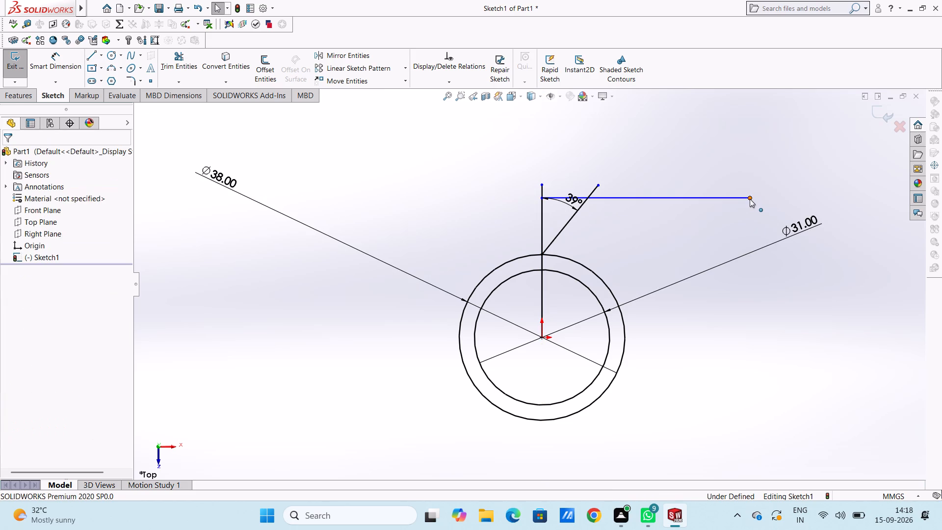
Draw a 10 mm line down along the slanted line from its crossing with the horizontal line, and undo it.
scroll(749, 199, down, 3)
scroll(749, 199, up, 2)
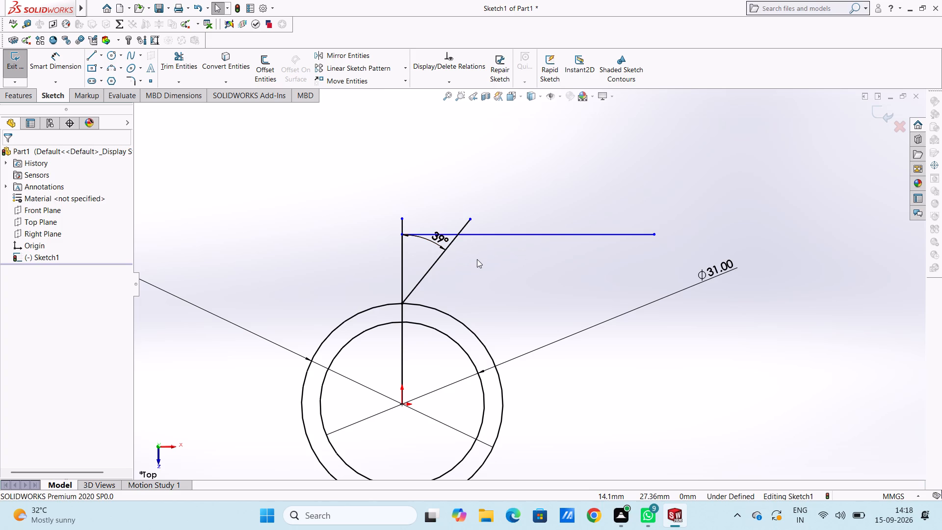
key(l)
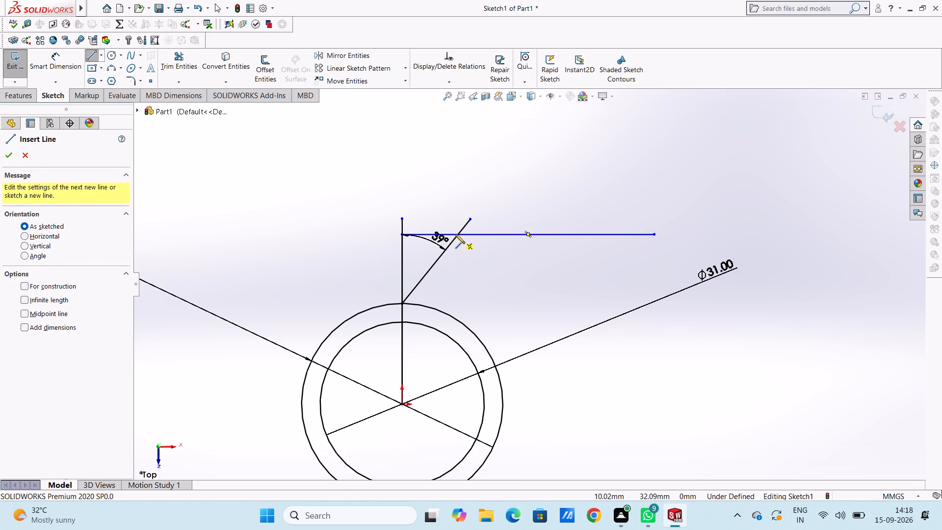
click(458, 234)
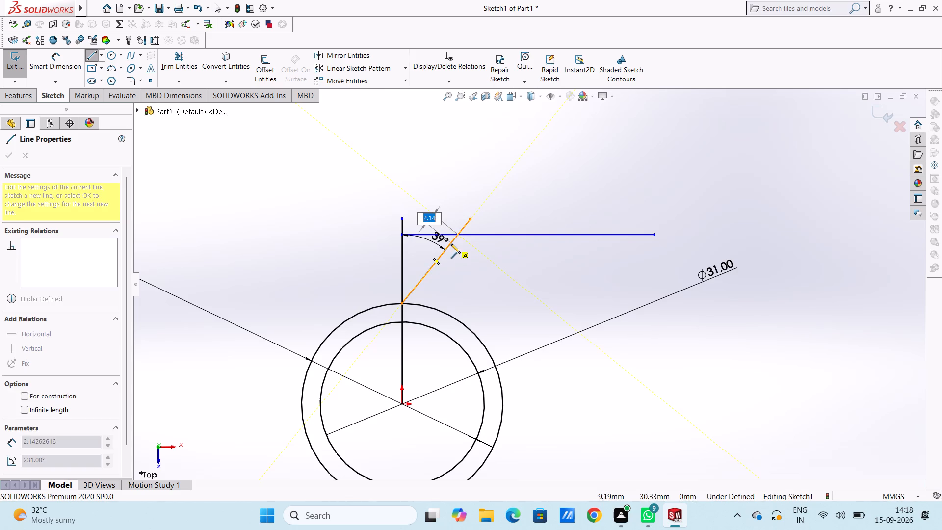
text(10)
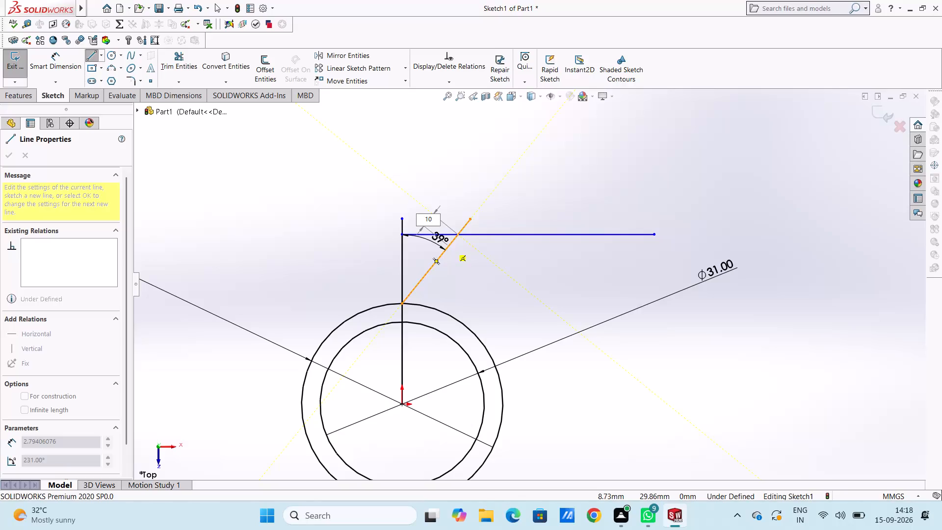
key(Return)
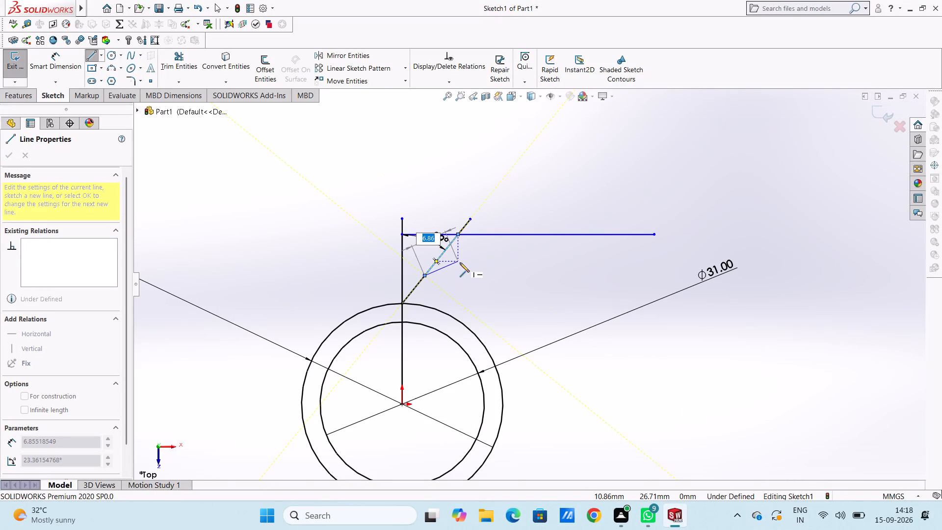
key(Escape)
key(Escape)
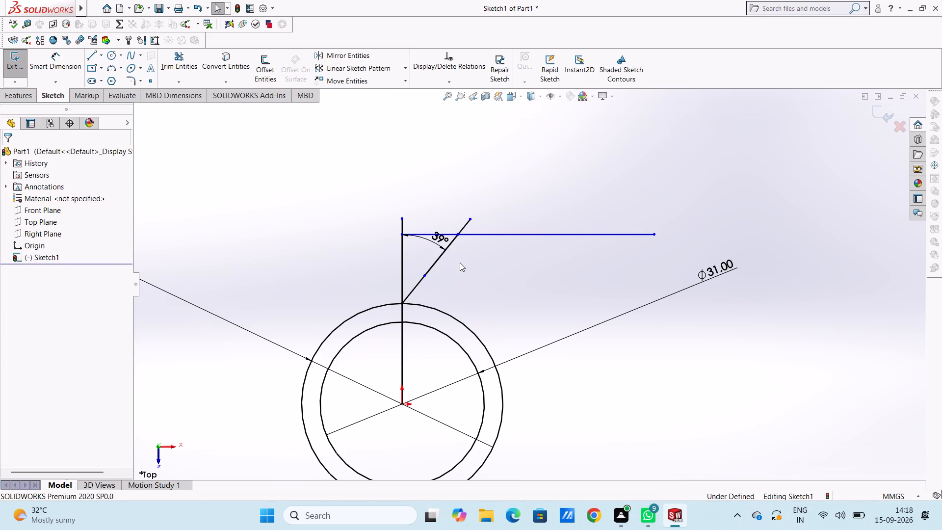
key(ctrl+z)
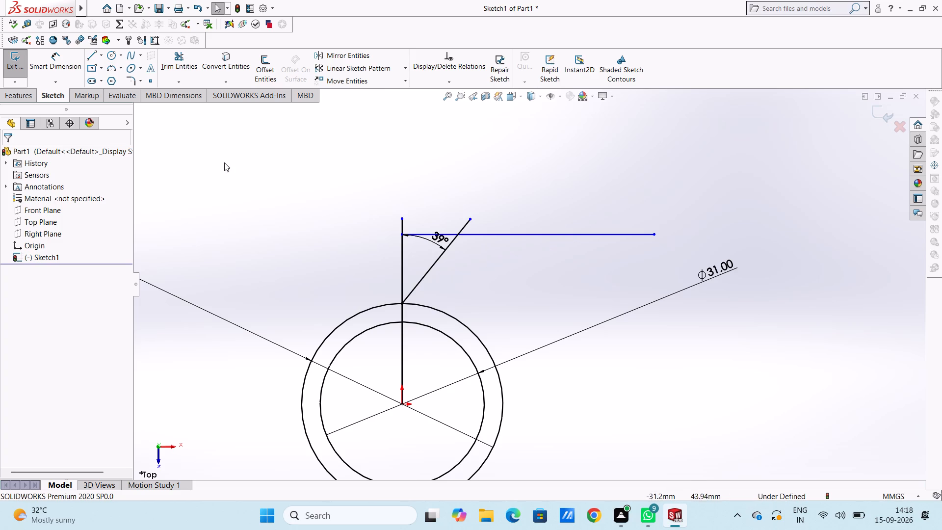
Draw a 25 mm line rightward along the horizontal line, starting where the slanted line crosses it.
click(90, 56)
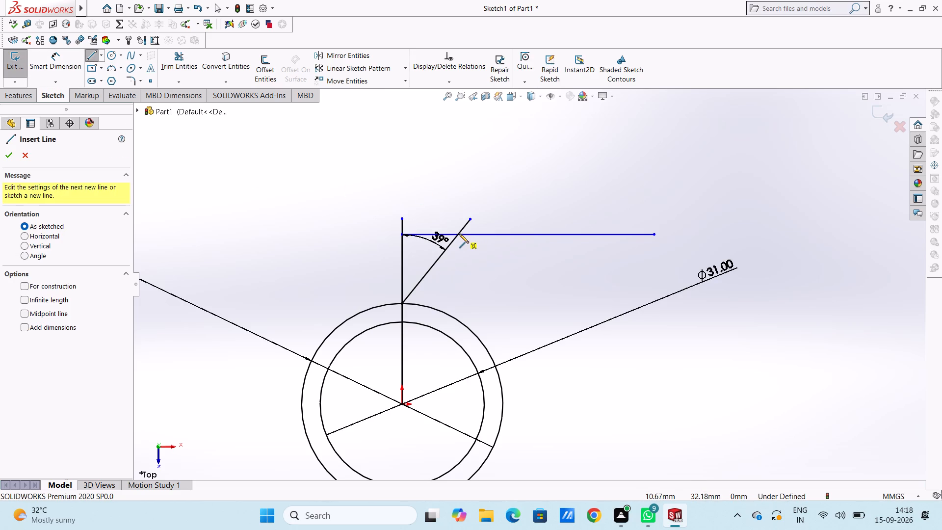
scroll(457, 232, up, 3)
scroll(469, 246, down, 1)
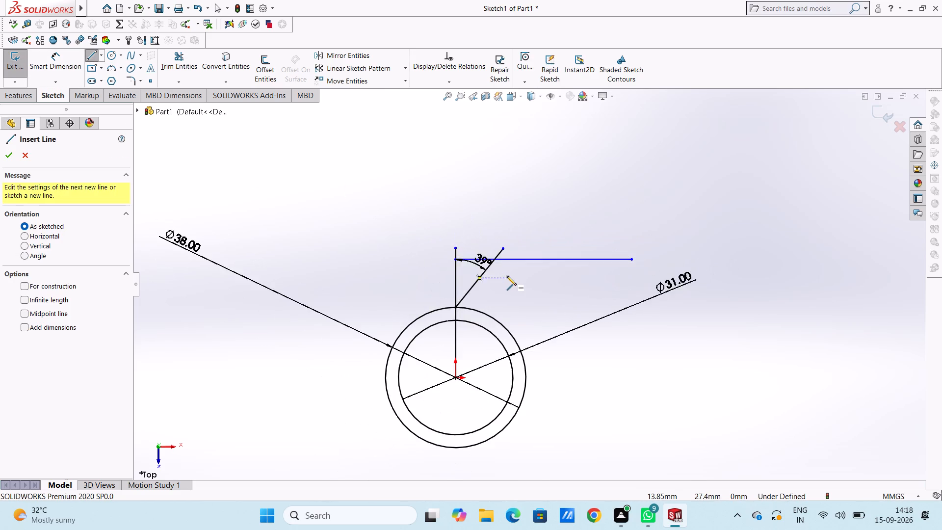
scroll(507, 276, down, 9)
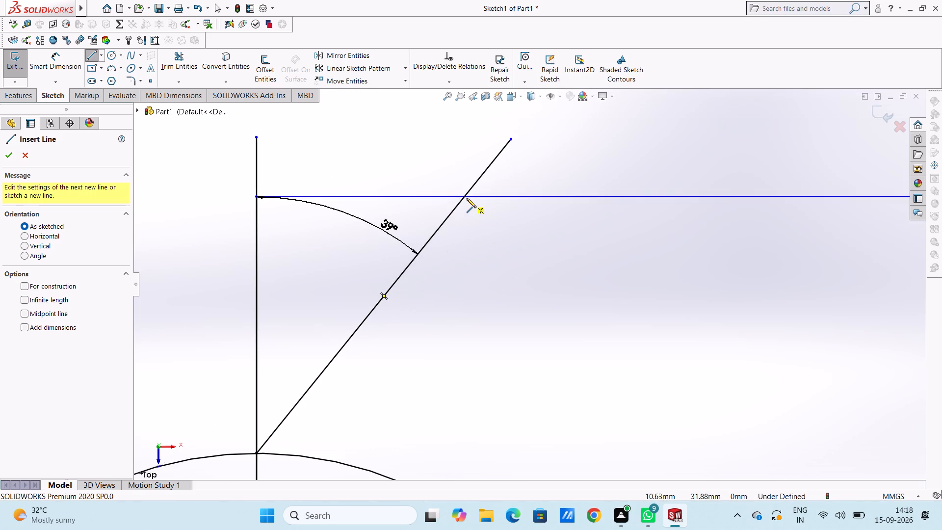
click(465, 195)
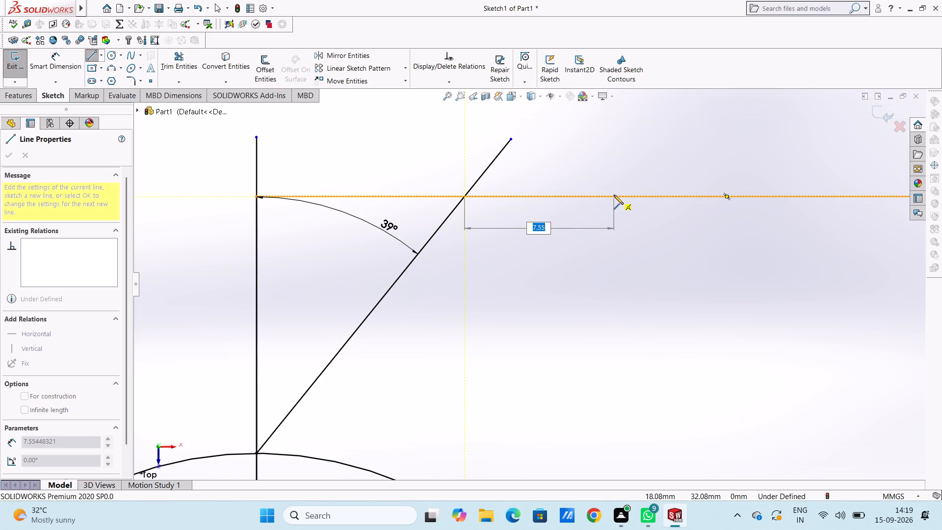
text(25)
key(Return)
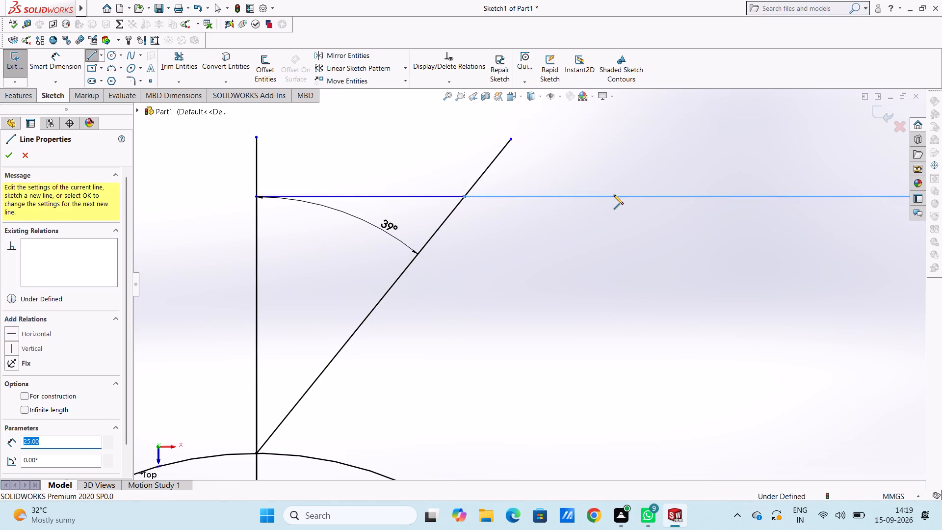
scroll(614, 195, down, 7)
scroll(614, 195, up, 11)
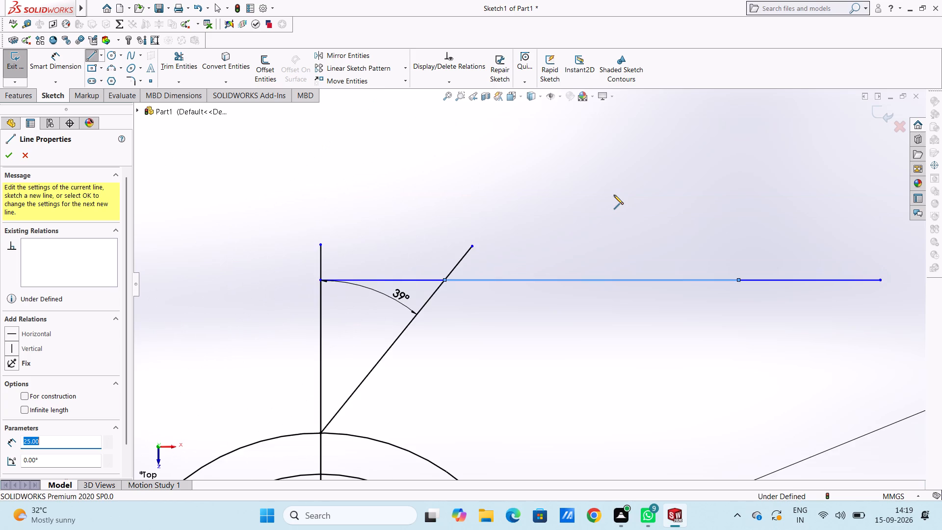
scroll(614, 195, up, 4)
scroll(542, 355, up, 2)
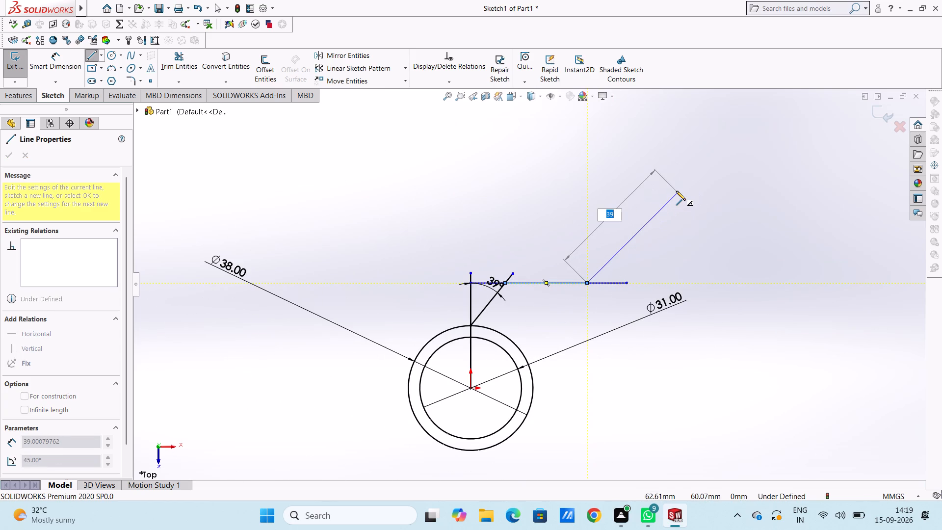
key(Escape)
key(Escape)
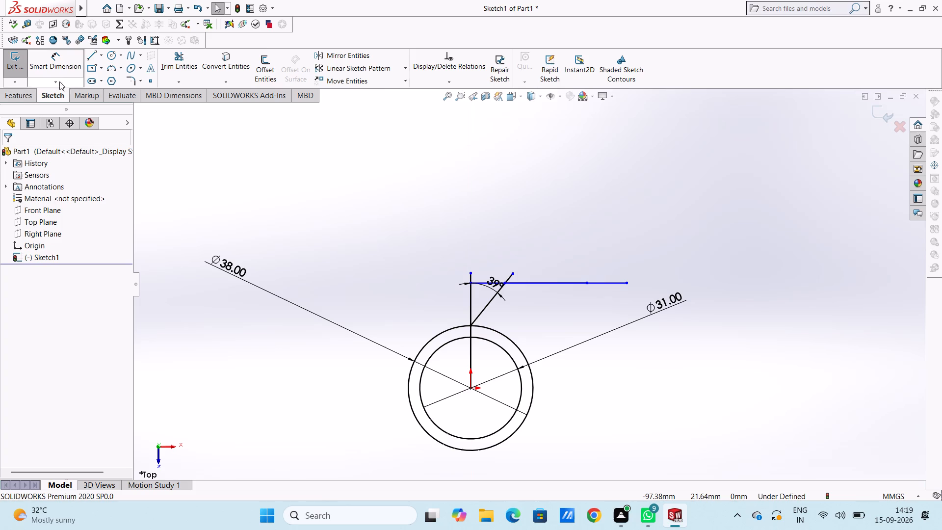
Draw a shallow line about 42 mm long from the 25 mm line's far end, sloping down leftward past the vertical line.
click(89, 51)
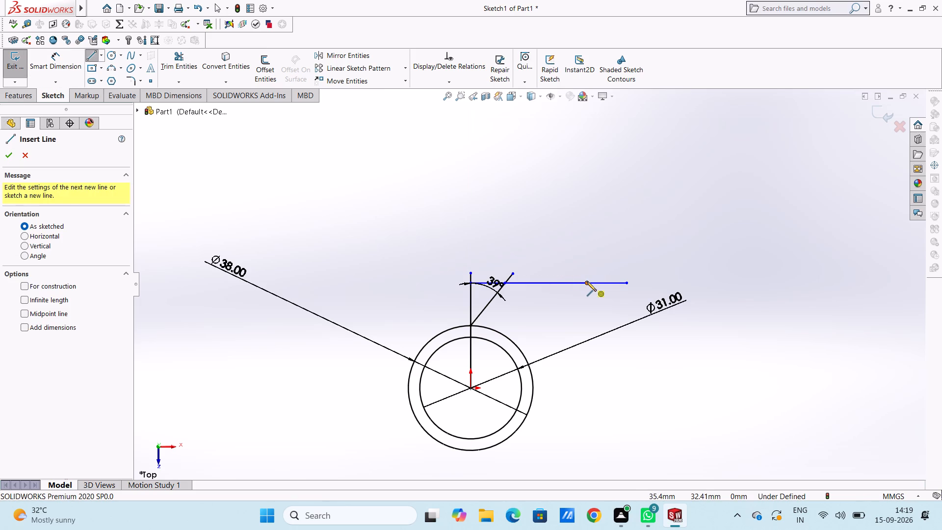
click(587, 282)
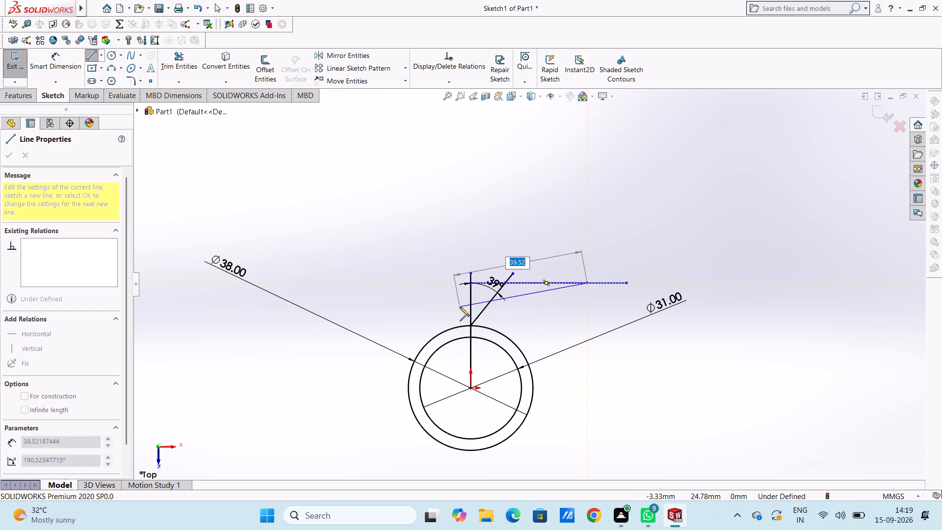
click(450, 301)
key(Escape)
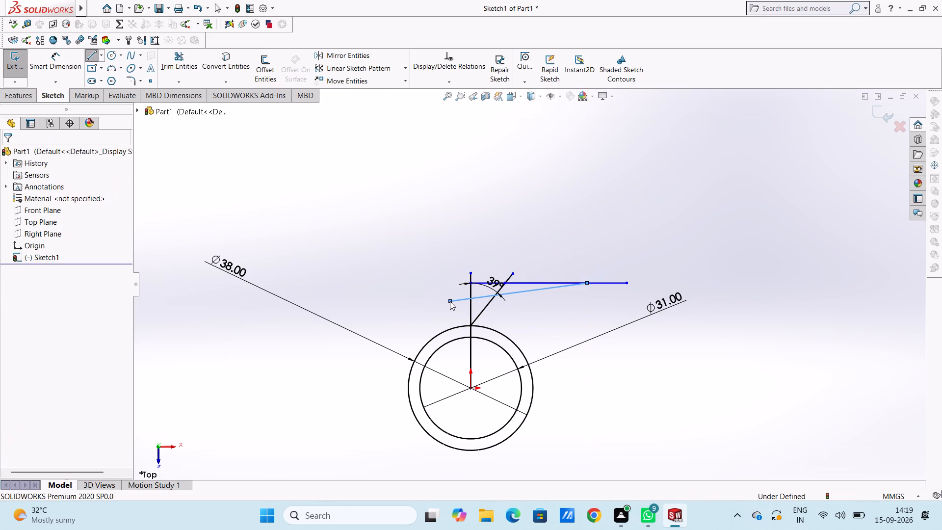
key(Escape)
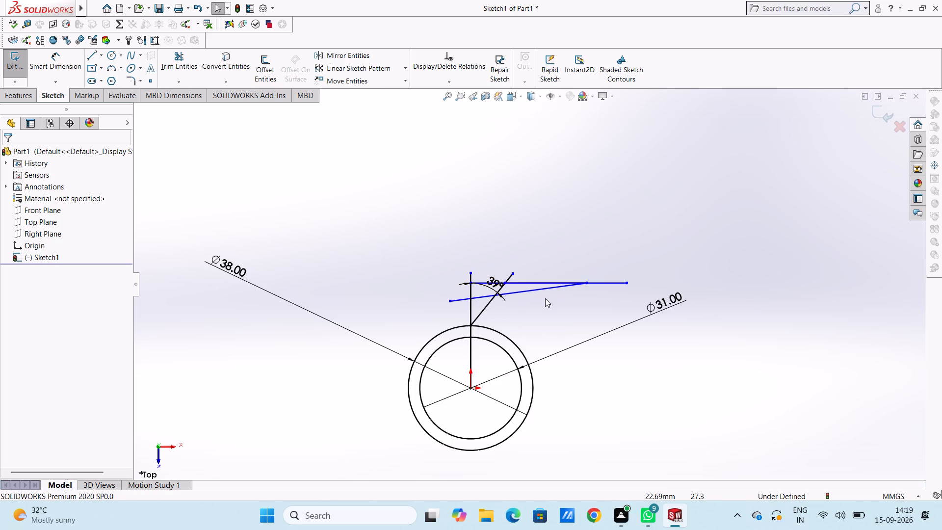
Dimension the angle between the horizontal line and the shallow sloping line as 10 degrees.
scroll(545, 298, down, 4)
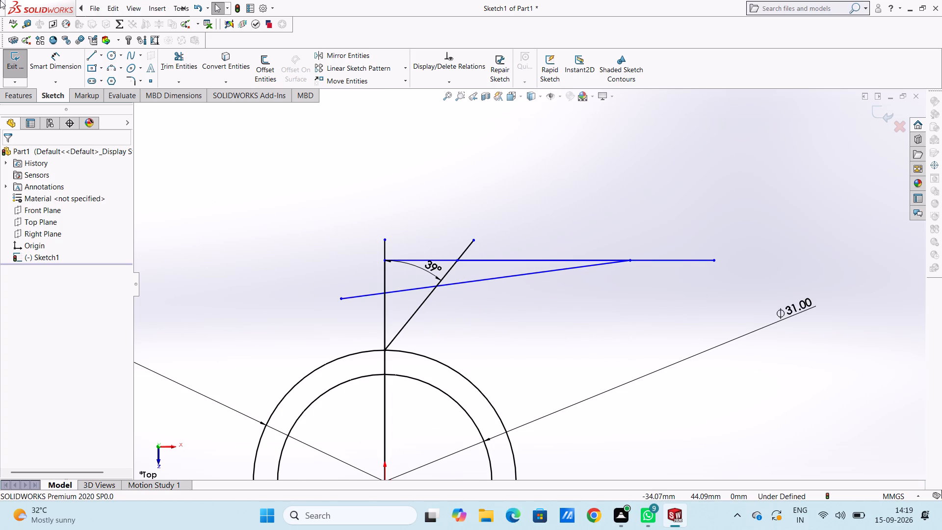
click(47, 64)
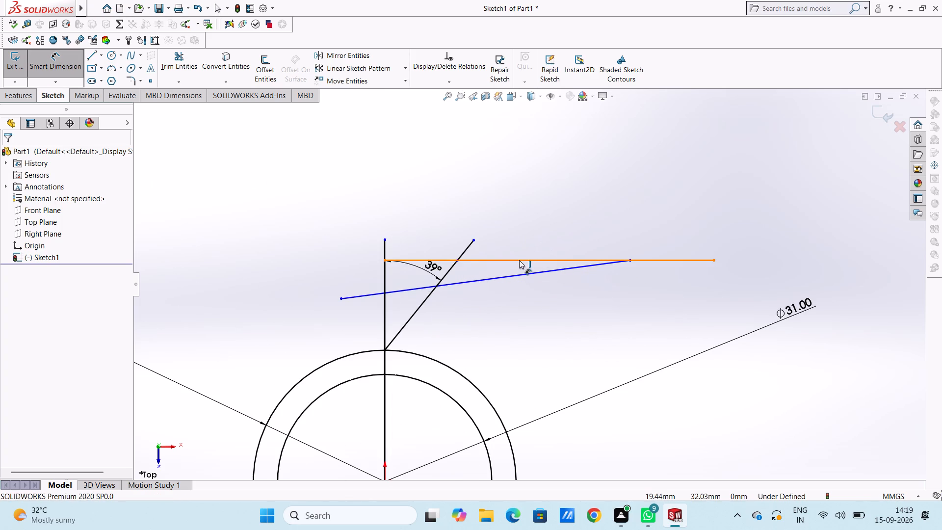
click(519, 259)
click(519, 274)
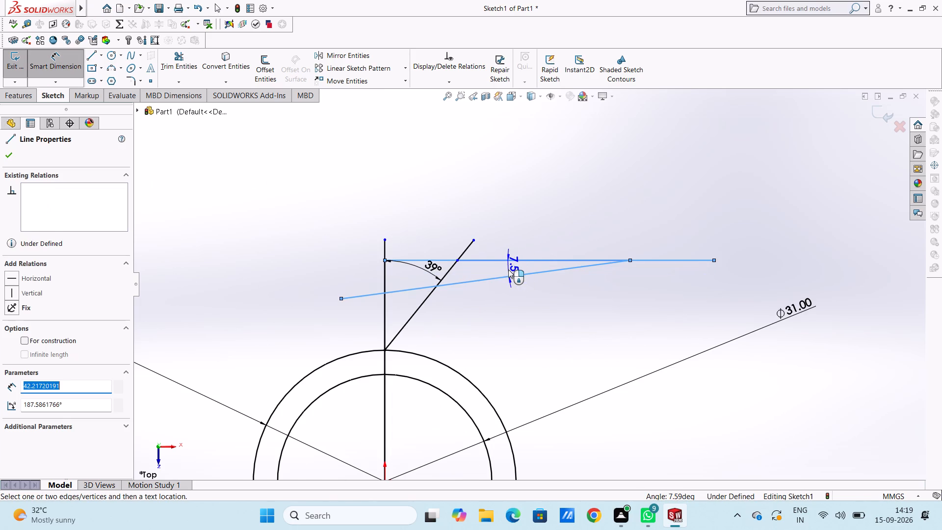
click(508, 269)
text(10)
key(Return)
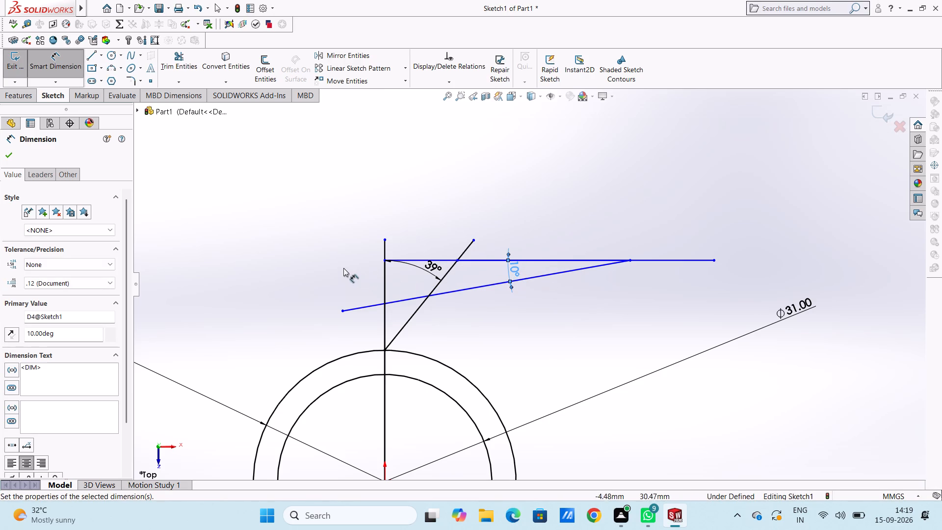
click(327, 265)
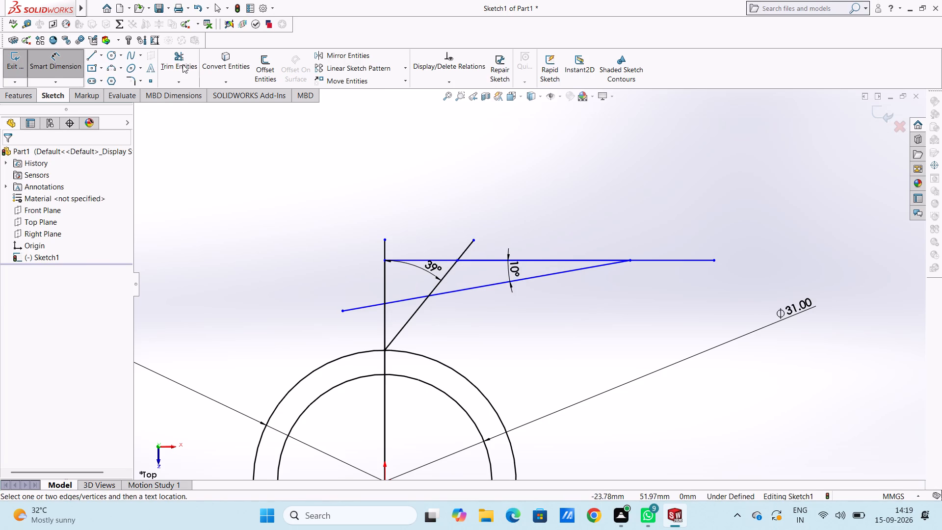
Trim the shallow line back to the slanted line and remove the horizontal line's portion between the vertical and slanted lines.
click(183, 64)
click(402, 301)
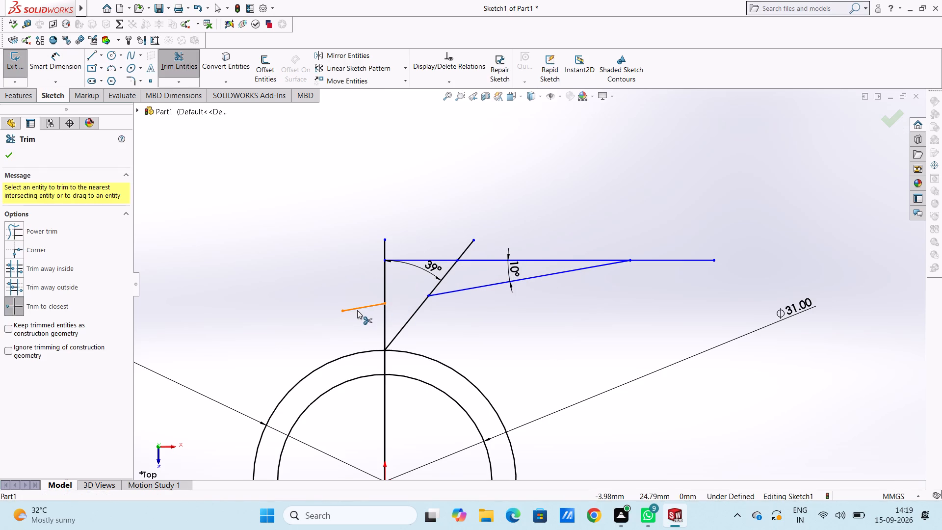
click(357, 309)
click(418, 261)
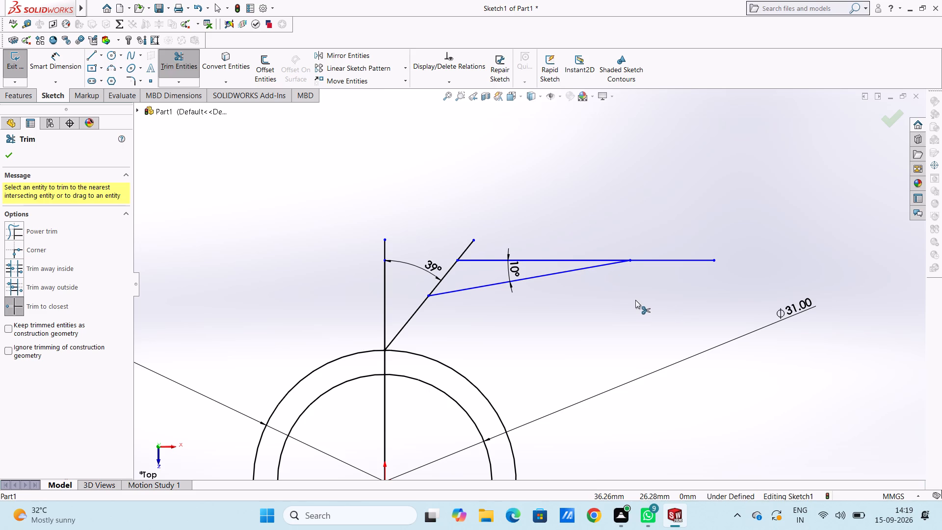
key(Escape)
key(Escape)
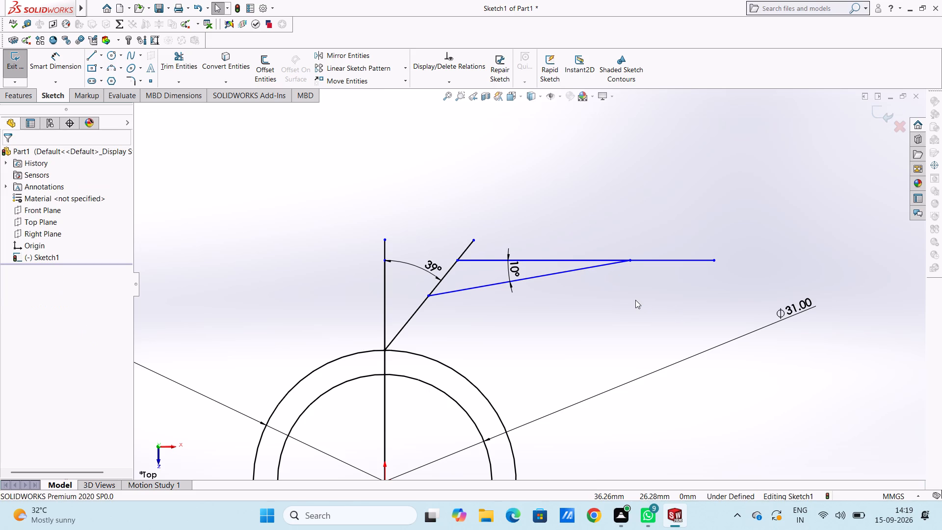
Trim away the slanted line above the shallow line and the horizontal line's portion above the shallow line.
scroll(635, 300, up, 3)
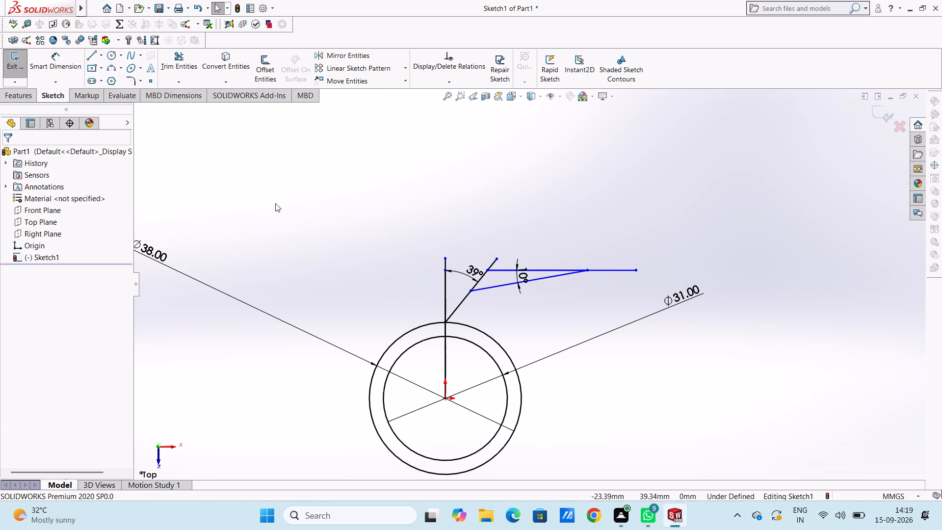
click(191, 61)
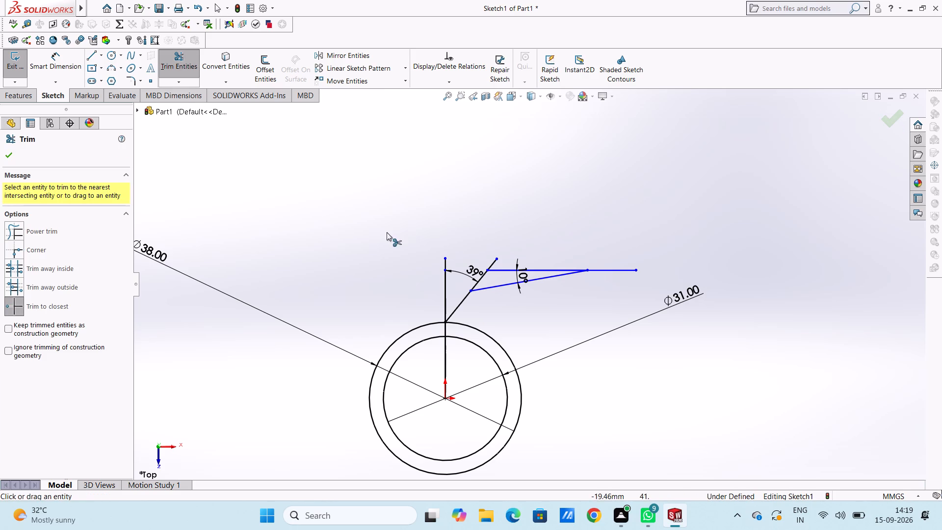
click(483, 276)
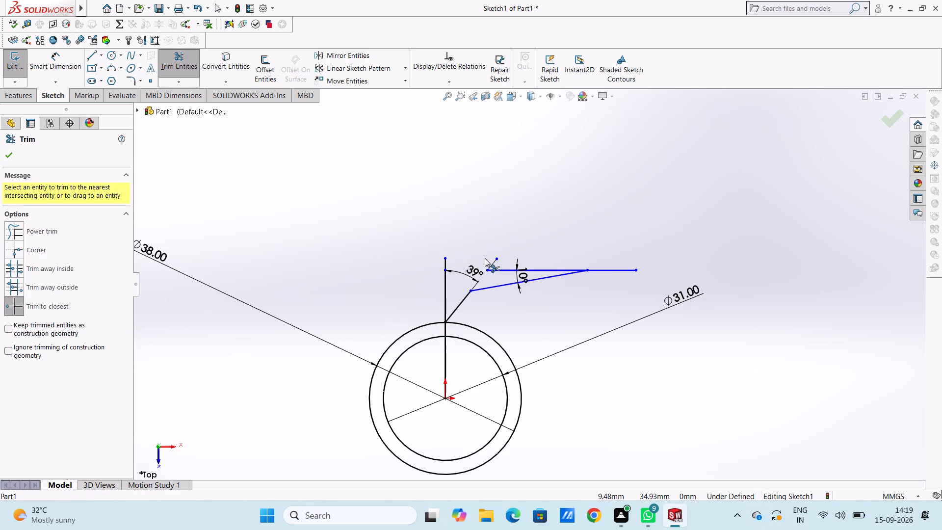
click(494, 263)
click(499, 268)
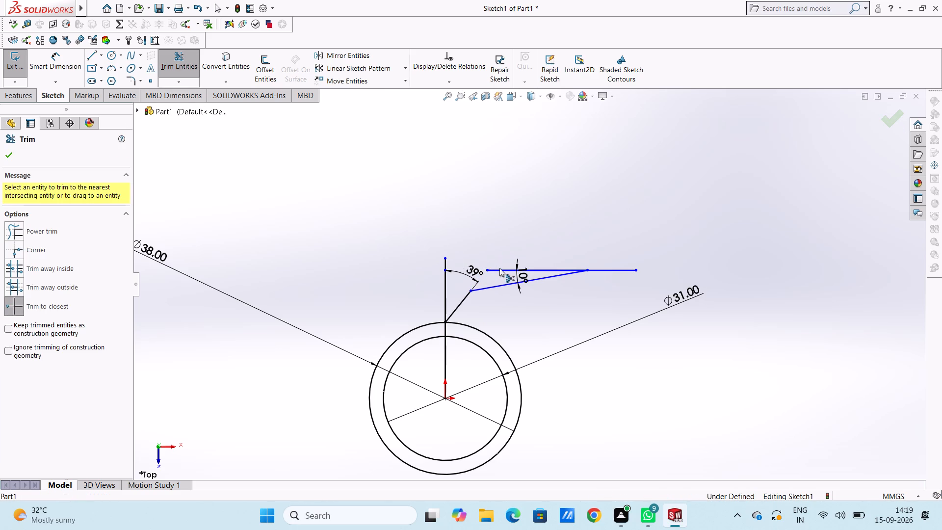
click(501, 269)
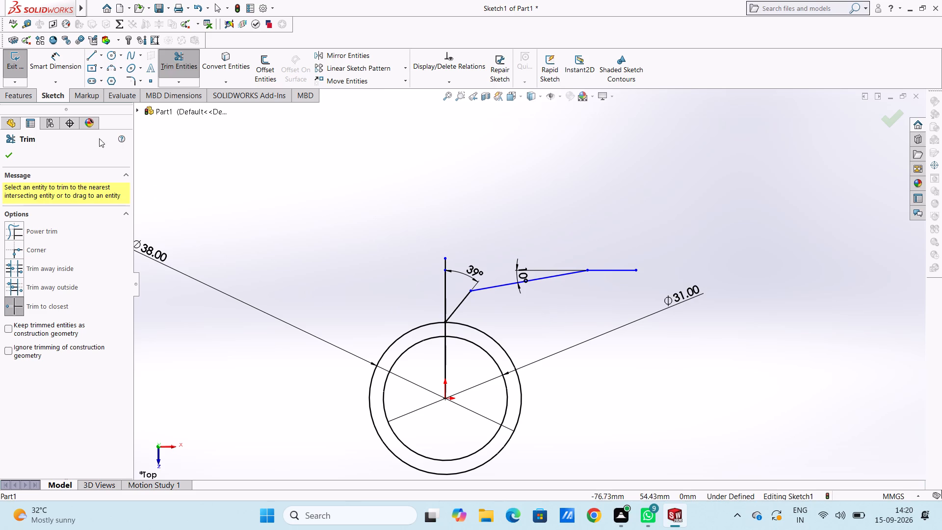
Draw a vertical line about 32 mm long downward from the junction of the shallow and horizontal lines to the origin's level.
click(94, 59)
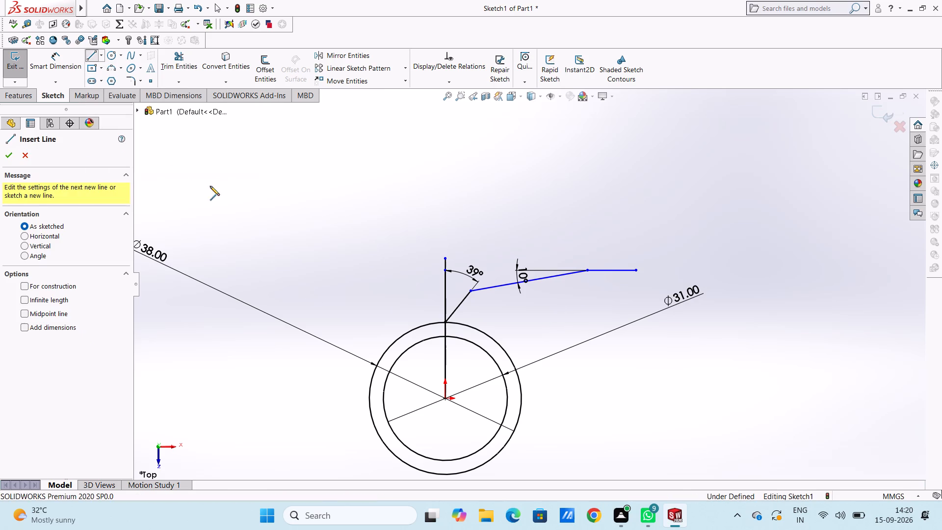
click(589, 271)
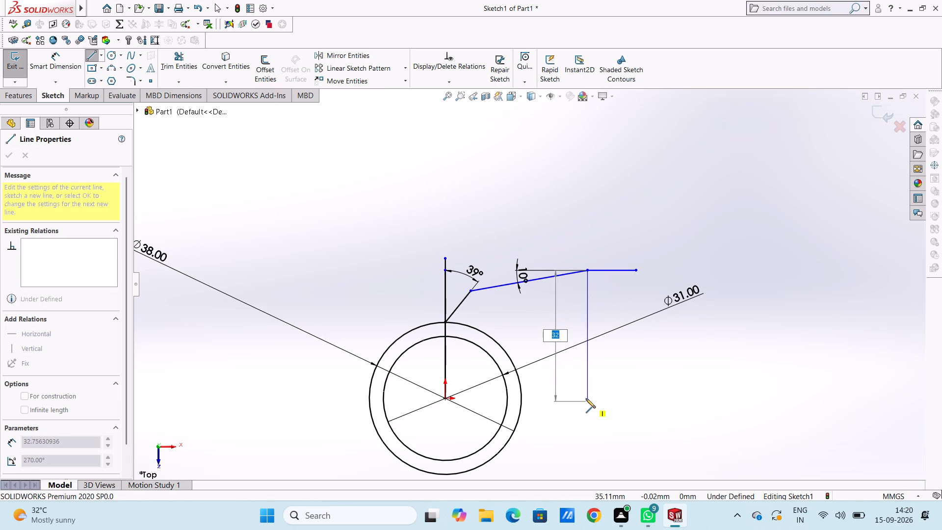
click(586, 398)
key(Escape)
key(Escape)
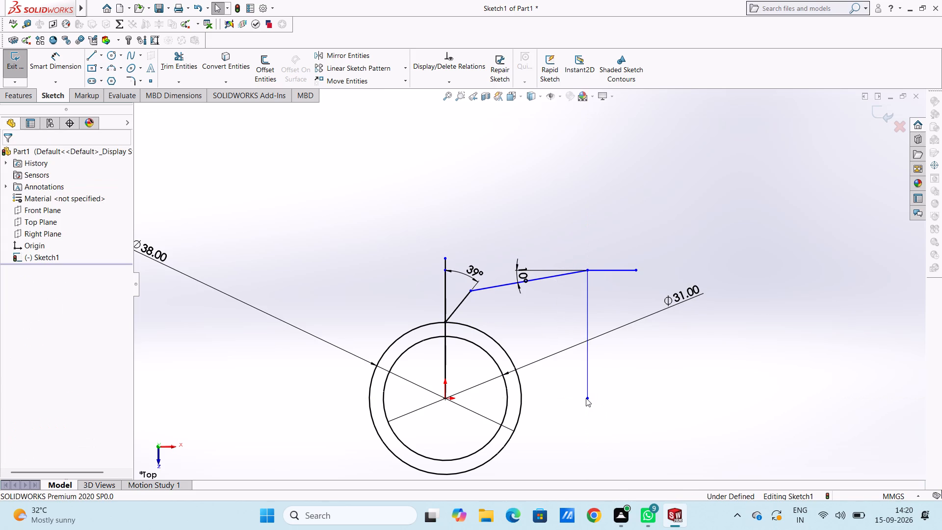
Offset only the slanted line 4 mm toward its lower side, with chain selection turned off.
scroll(586, 397, down, 1)
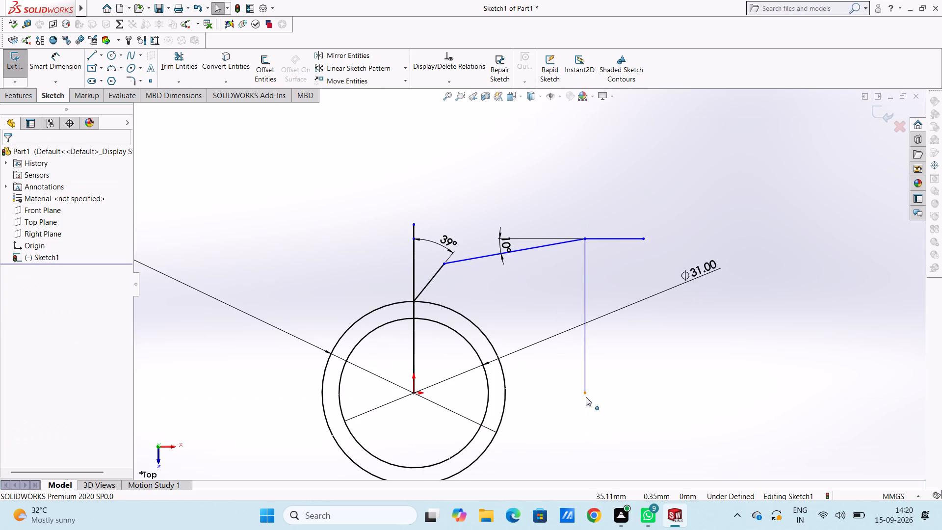
scroll(517, 289, down, 1)
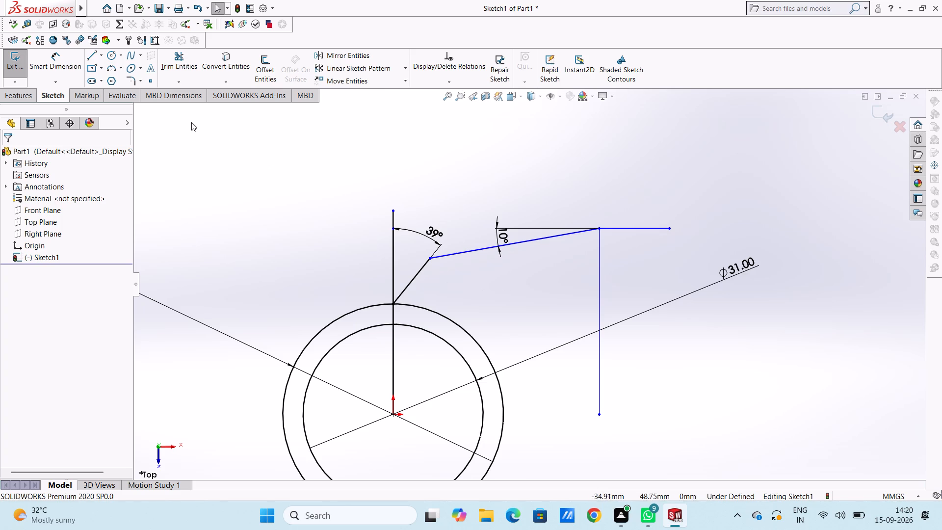
click(263, 64)
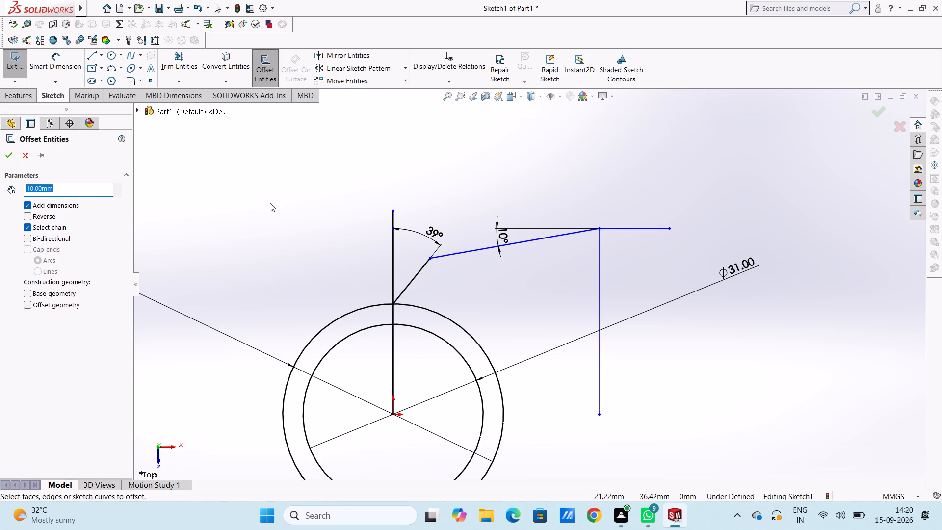
key(4)
key(Return)
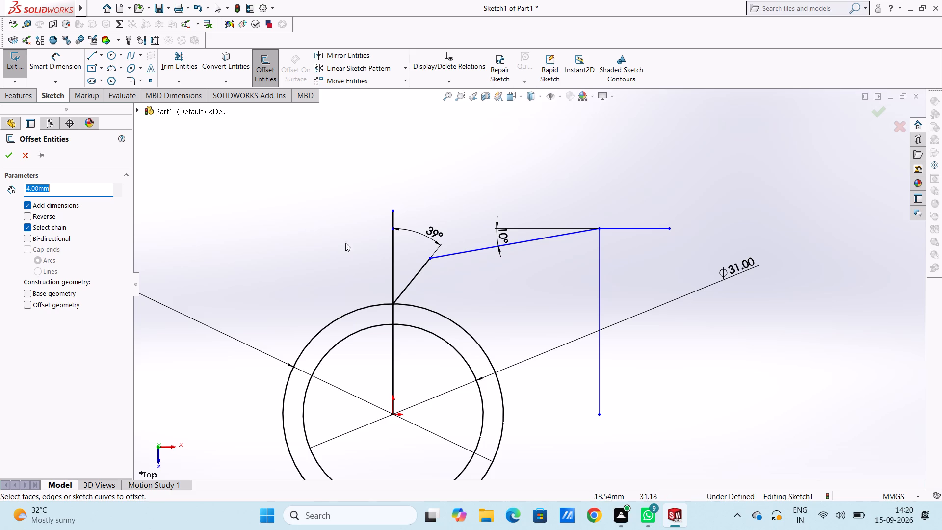
click(416, 278)
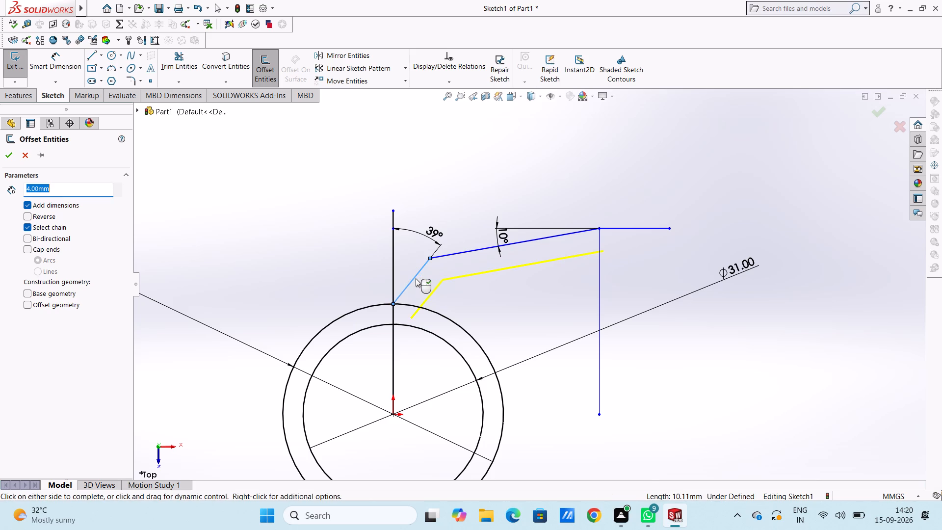
click(27, 226)
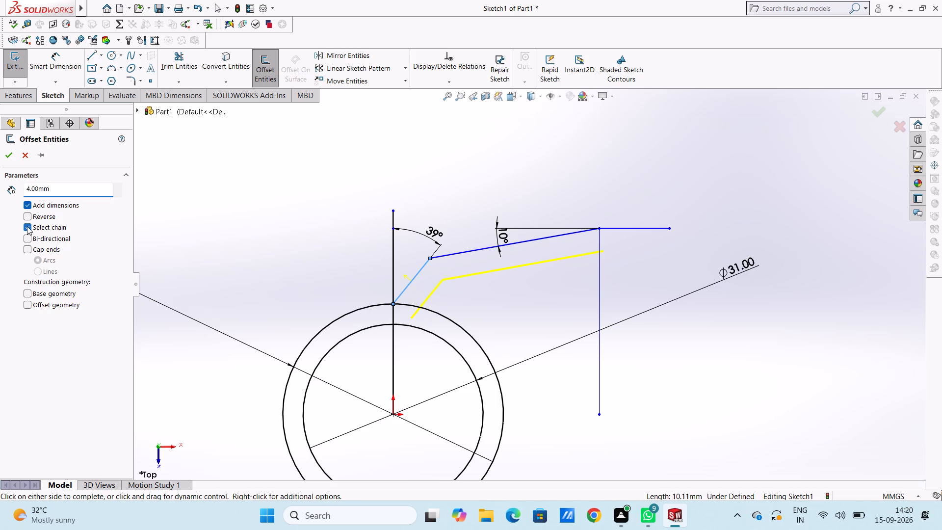
click(3, 154)
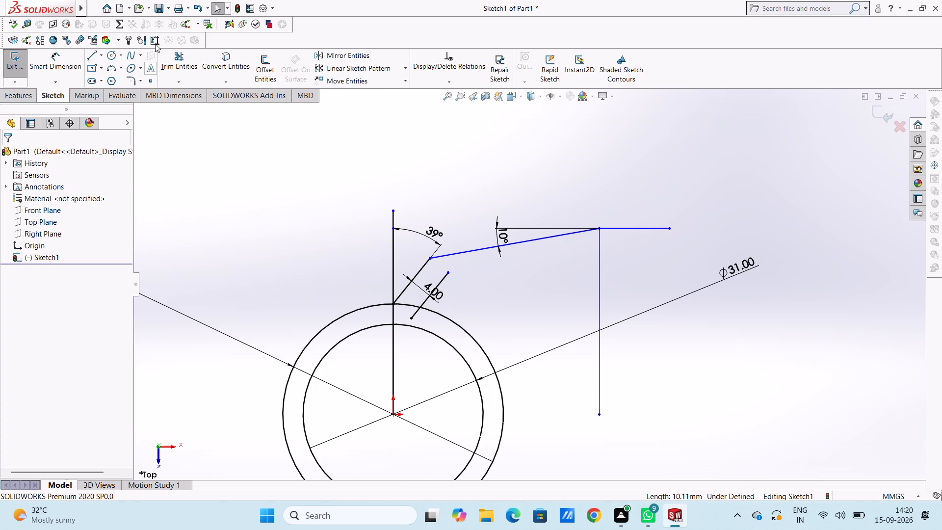
Trim the end of the offset line that extends inside the 38 mm circle.
click(182, 57)
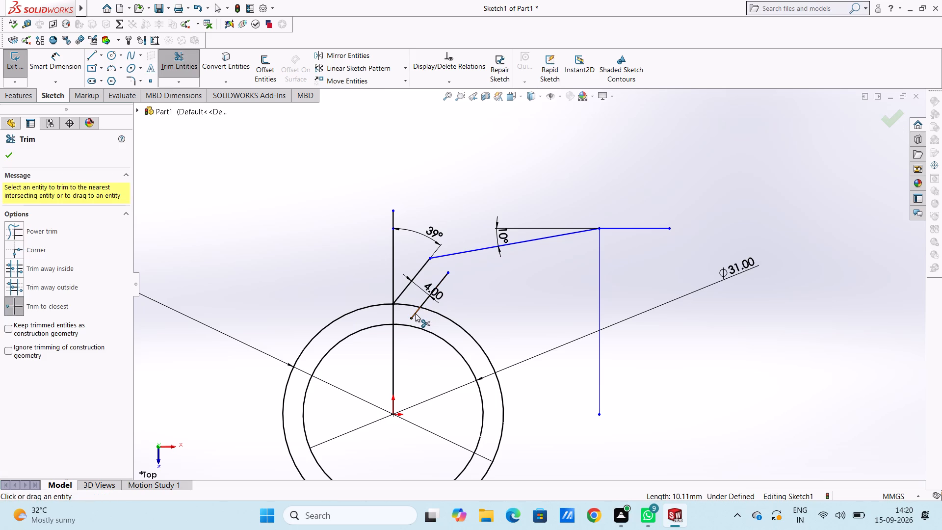
click(415, 313)
key(Escape)
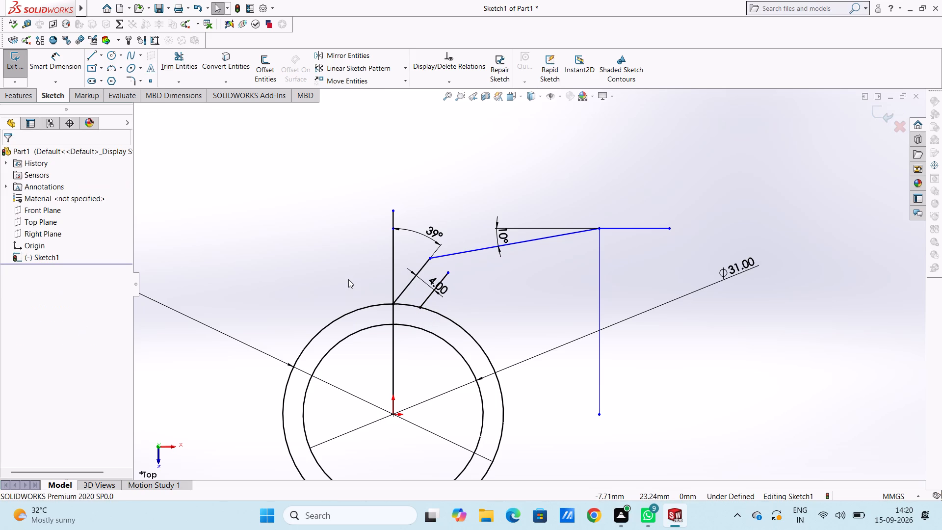
key(Escape)
Draw a line about 18.7 mm long over the offset line, from just inside the 38 mm circle to beyond the shallow line.
key(l)
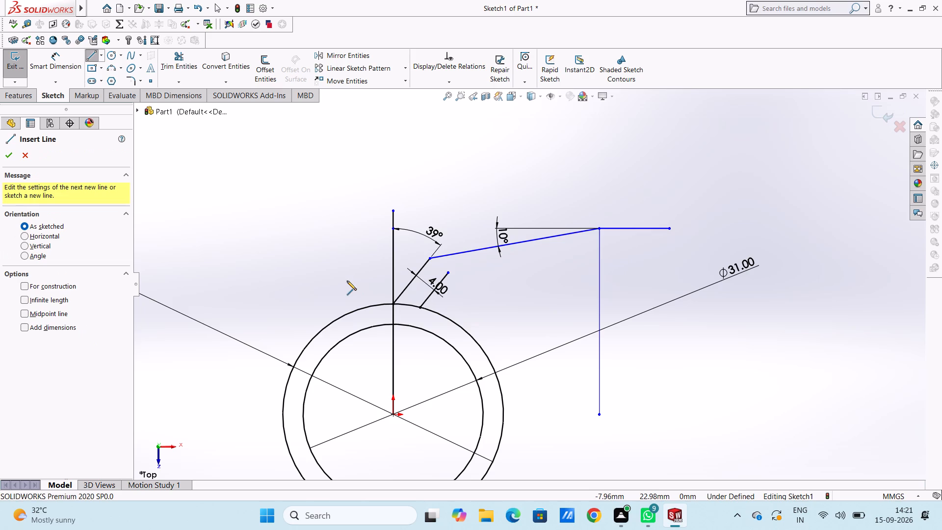
click(416, 313)
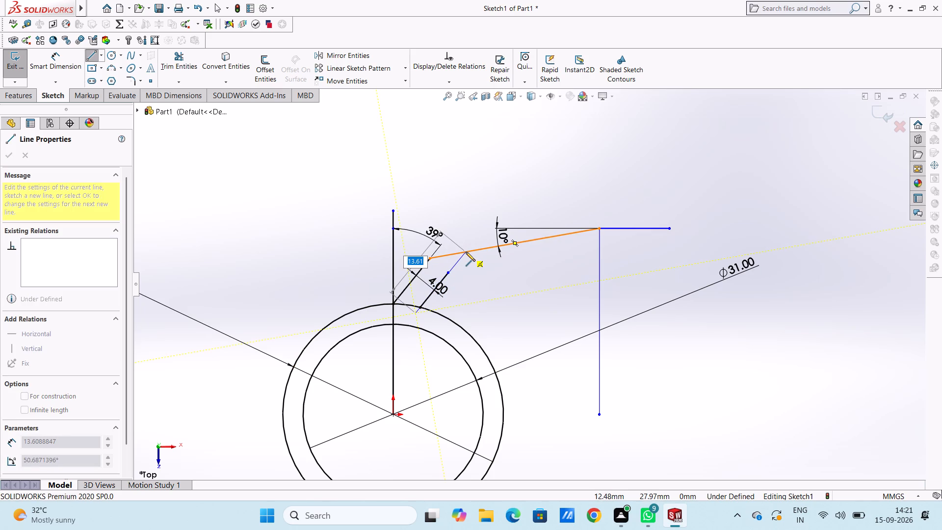
click(484, 228)
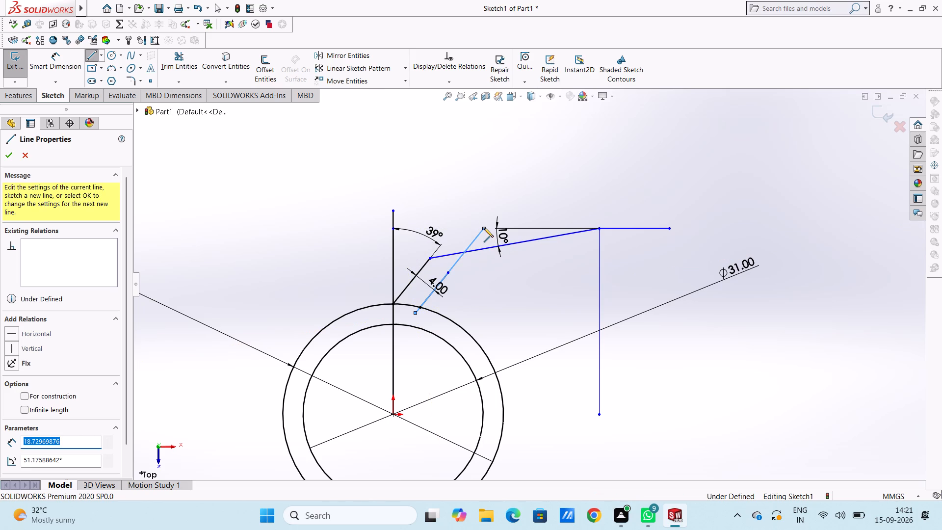
key(Escape)
key(Escape)
Trim the new slanted line's ends beyond the shallow line and inside the 38 mm circle.
scroll(484, 228, down, 1)
scroll(464, 303, down, 1)
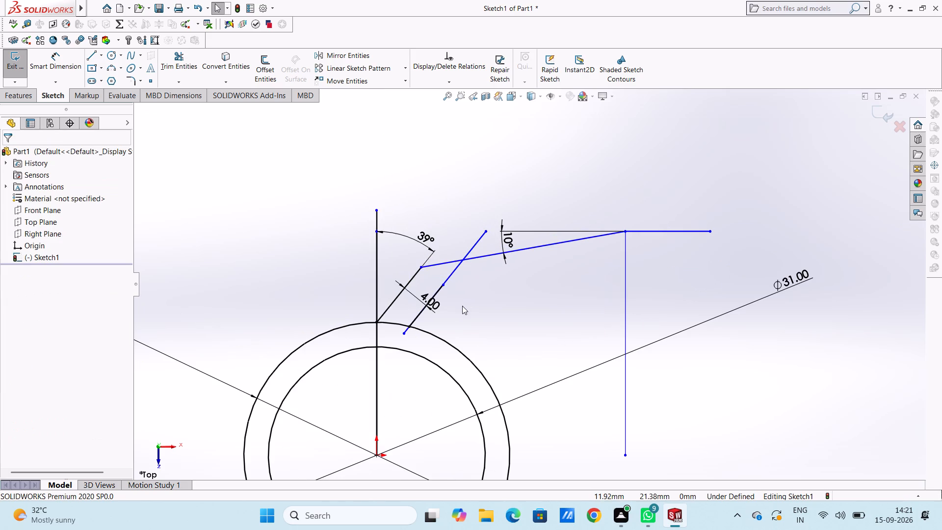
click(177, 56)
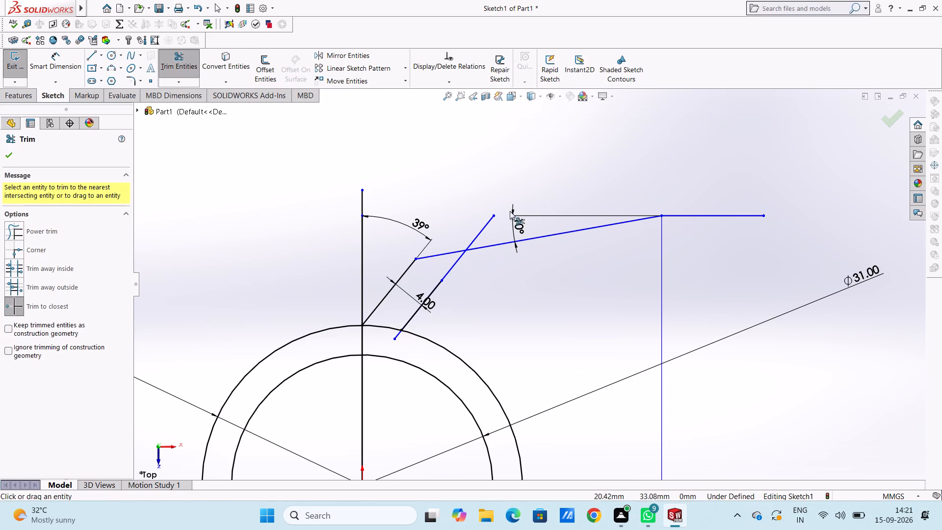
click(484, 228)
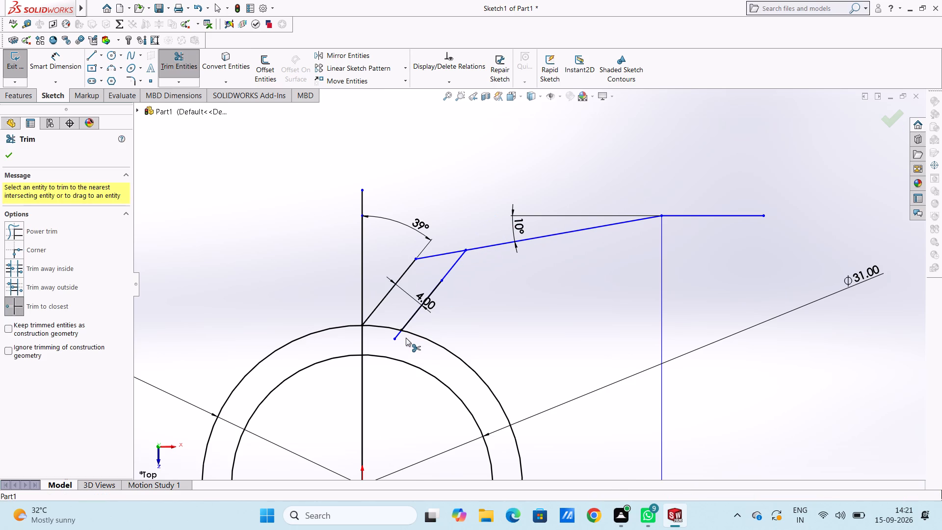
click(397, 335)
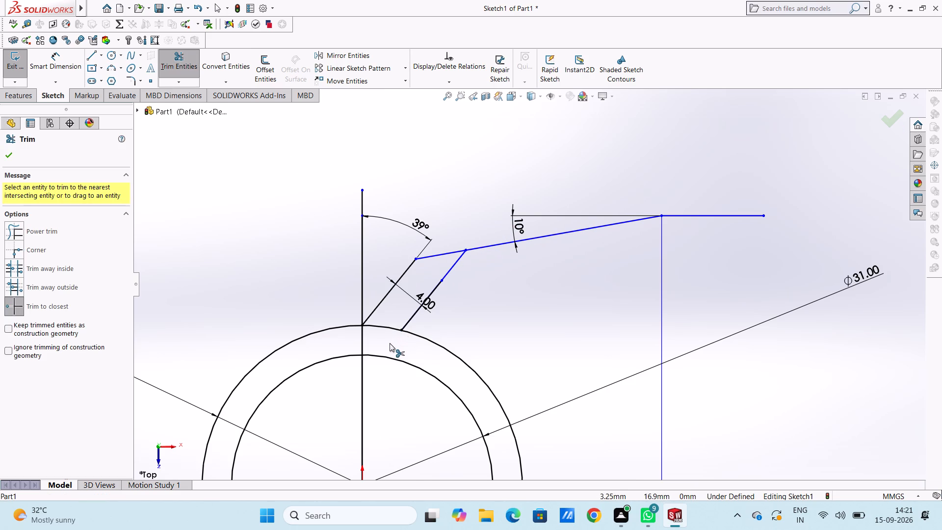
key(Escape)
key(Escape)
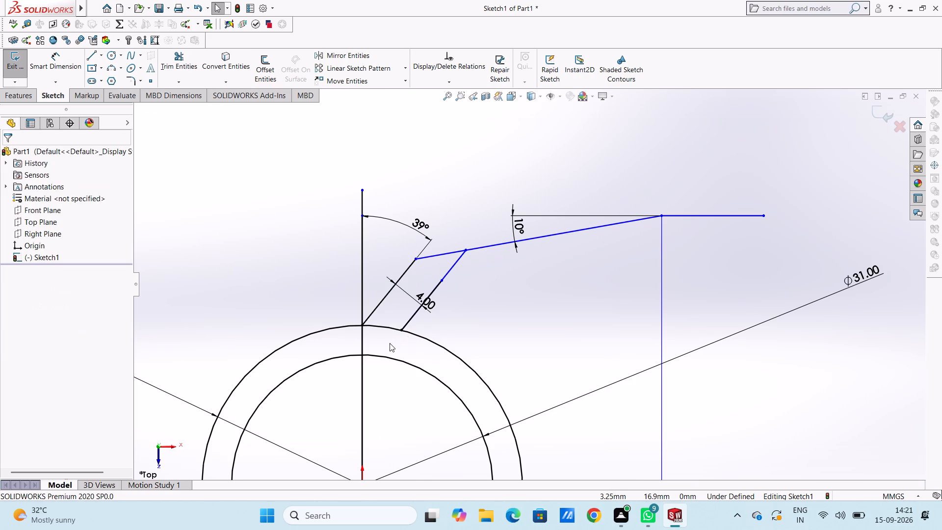
Delete the 4 mm offset line lying under the newly drawn slanted line.
click(409, 320)
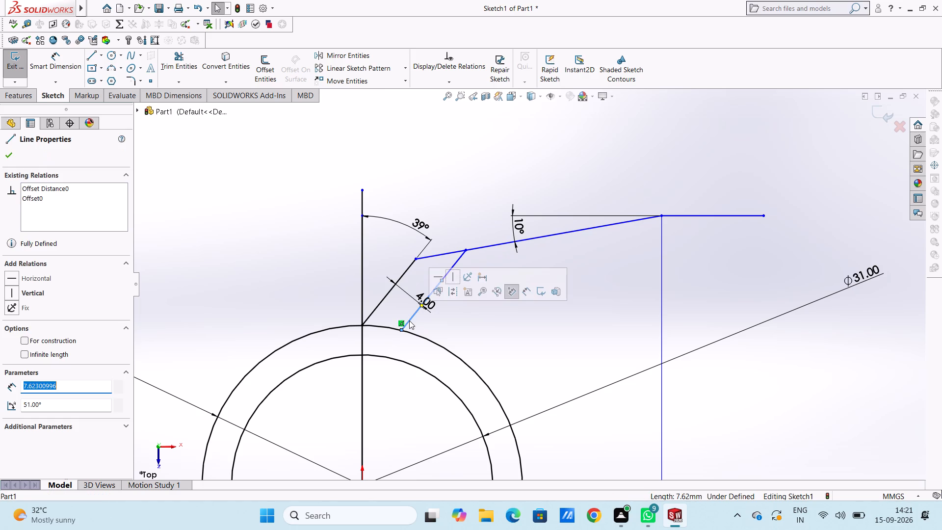
key(Delete)
scroll(408, 319, down, 2)
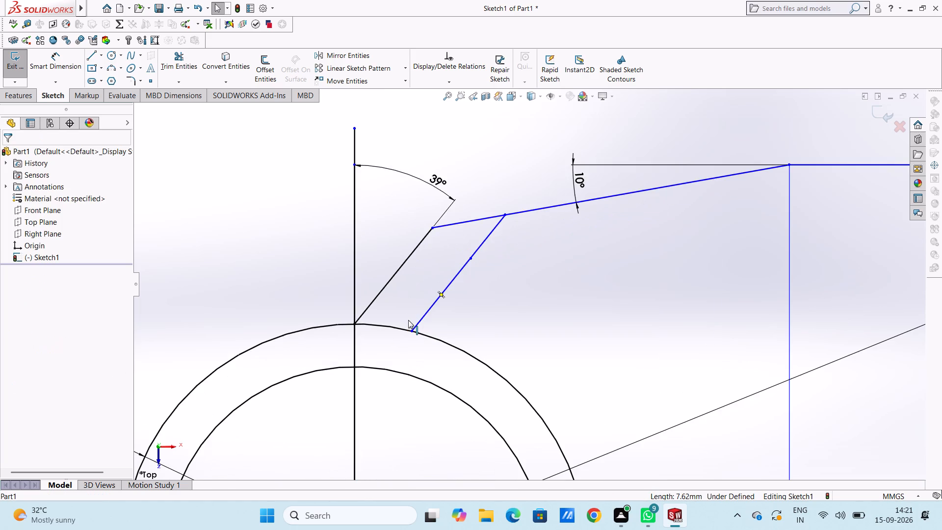
Dimension the vertical distance from the origin to the corner where the shallow line meets the horizontal line as 45 mm.
scroll(408, 320, up, 5)
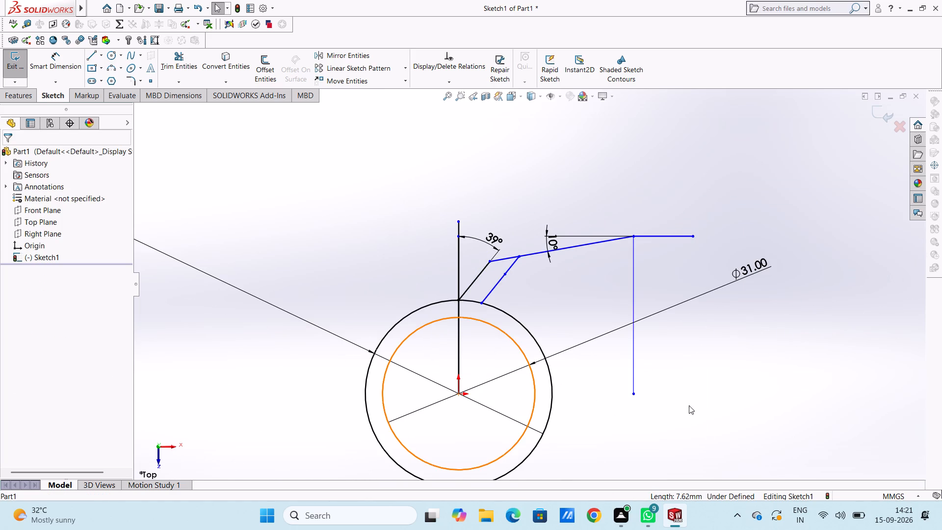
click(692, 401)
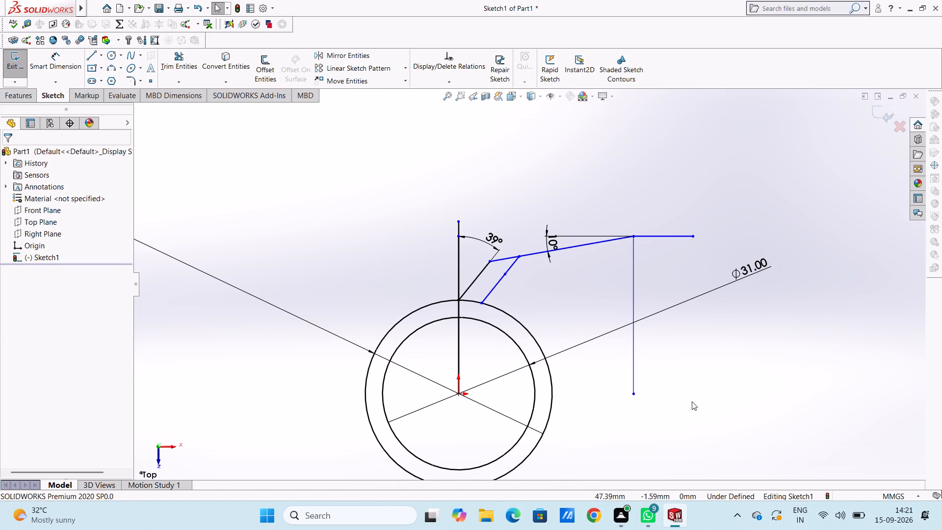
scroll(633, 402, down, 3)
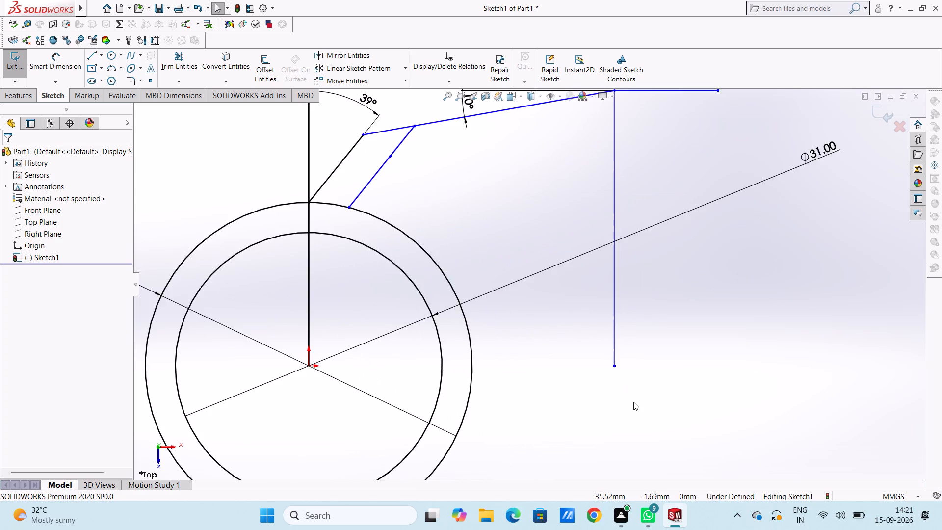
scroll(633, 402, up, 4)
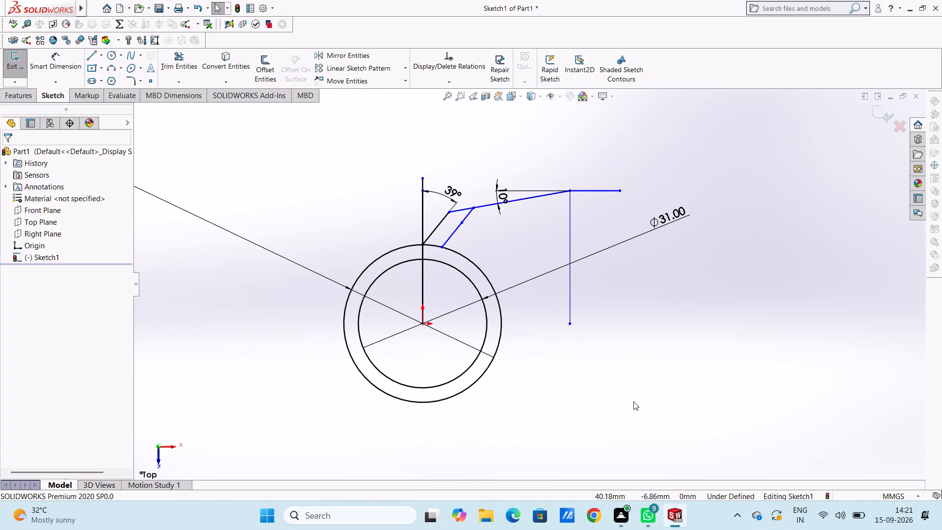
scroll(633, 401, up, 1)
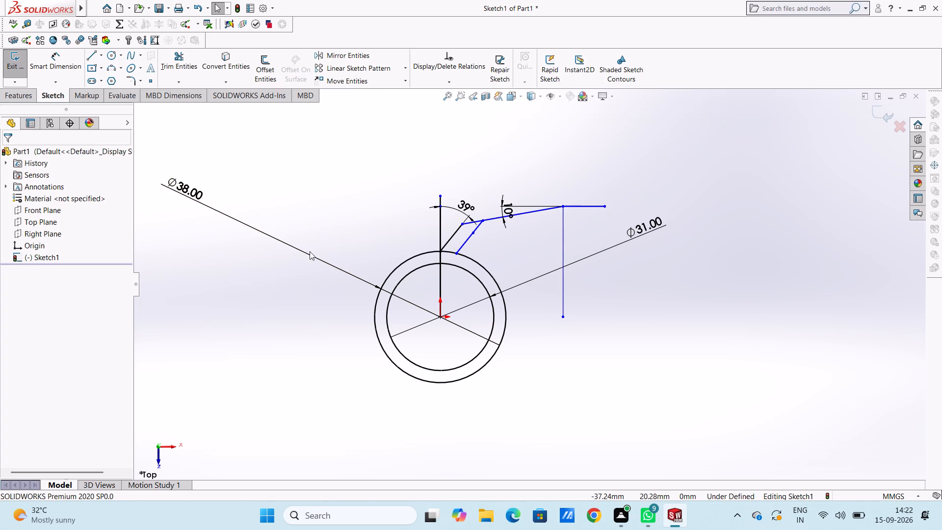
click(59, 59)
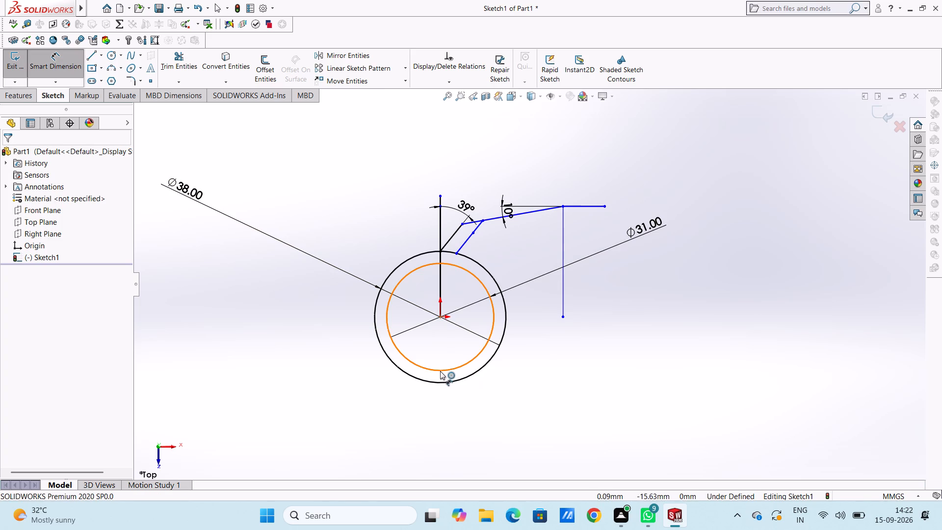
click(442, 316)
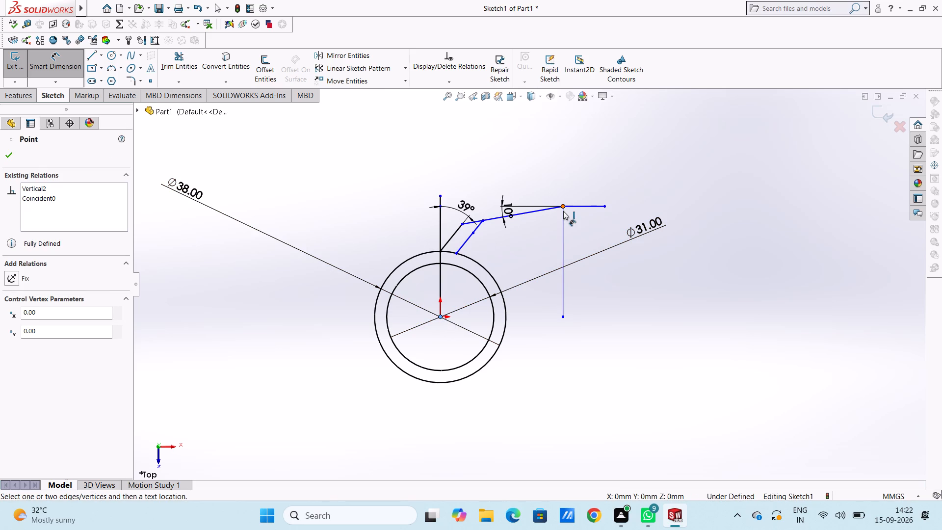
click(564, 207)
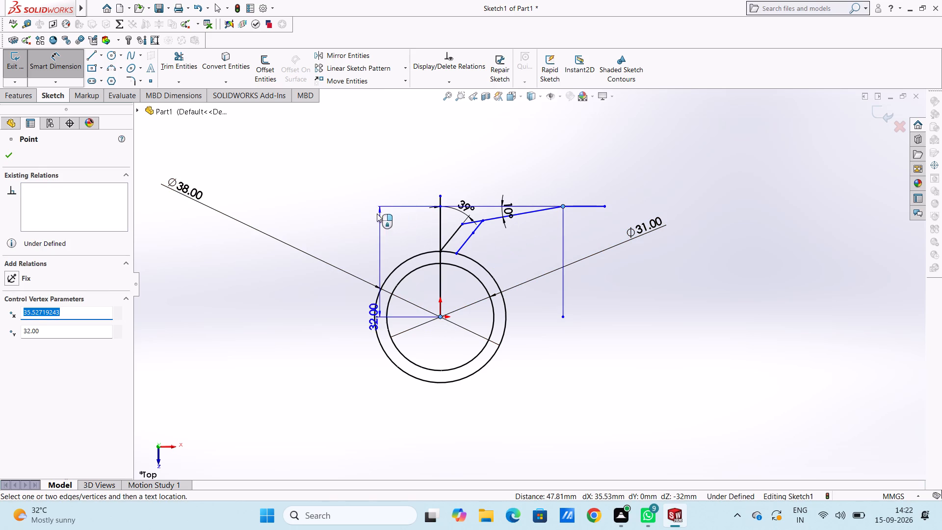
click(279, 227)
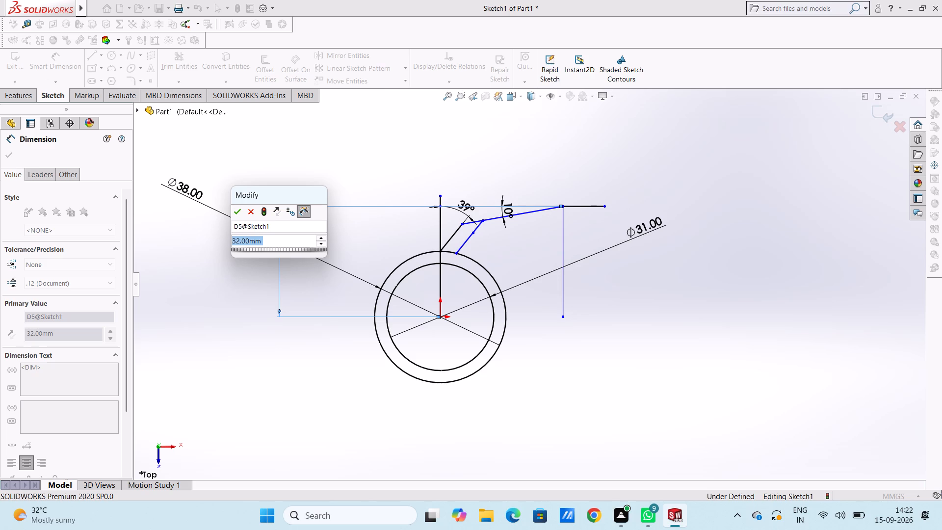
text(45)
key(Return)
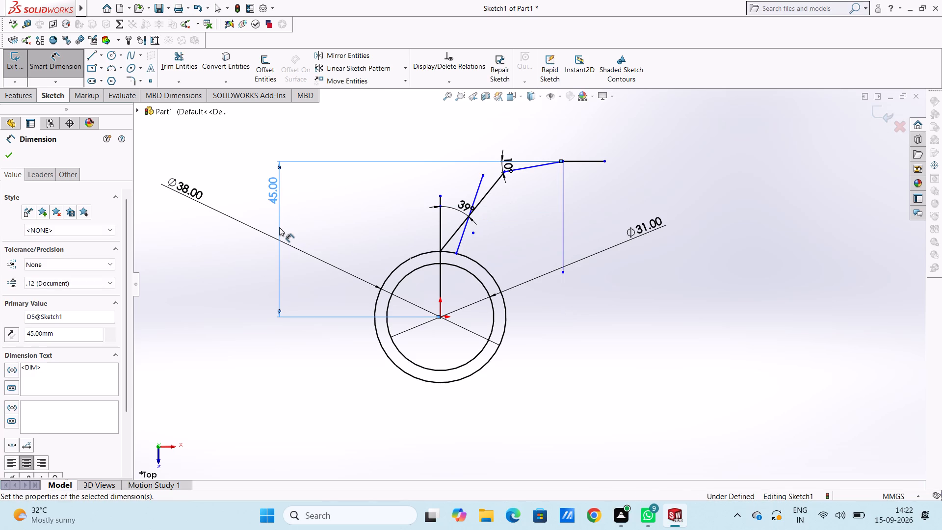
click(290, 213)
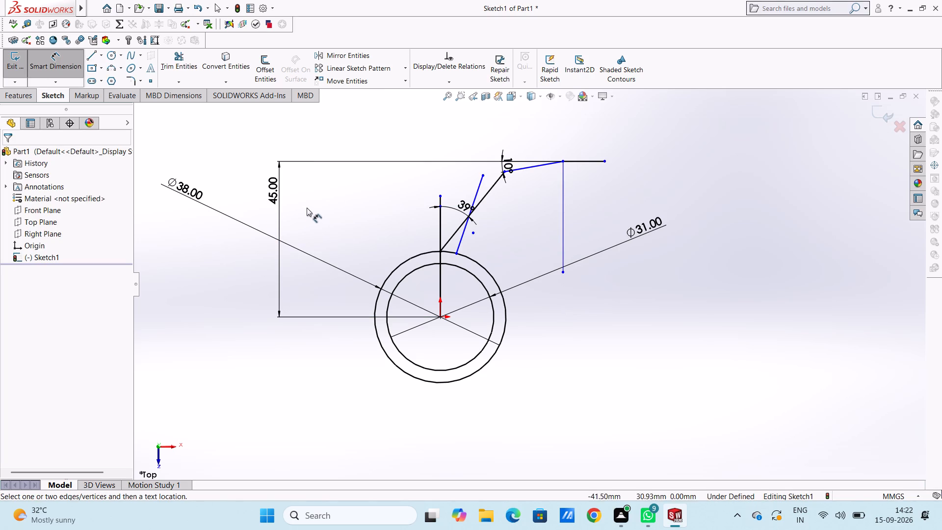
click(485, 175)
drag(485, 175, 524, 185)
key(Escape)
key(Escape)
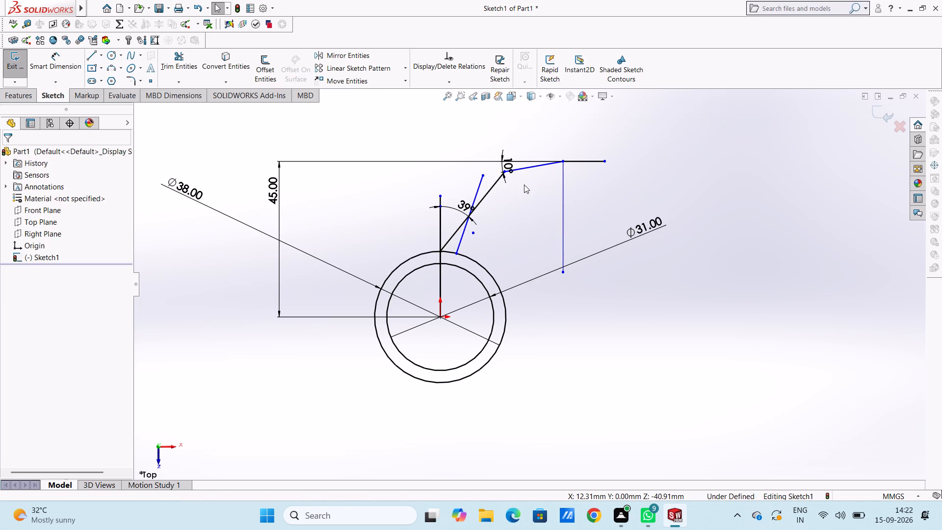
Delete the detached slanted line that crosses the 39° line above the 38 mm circle.
click(479, 183)
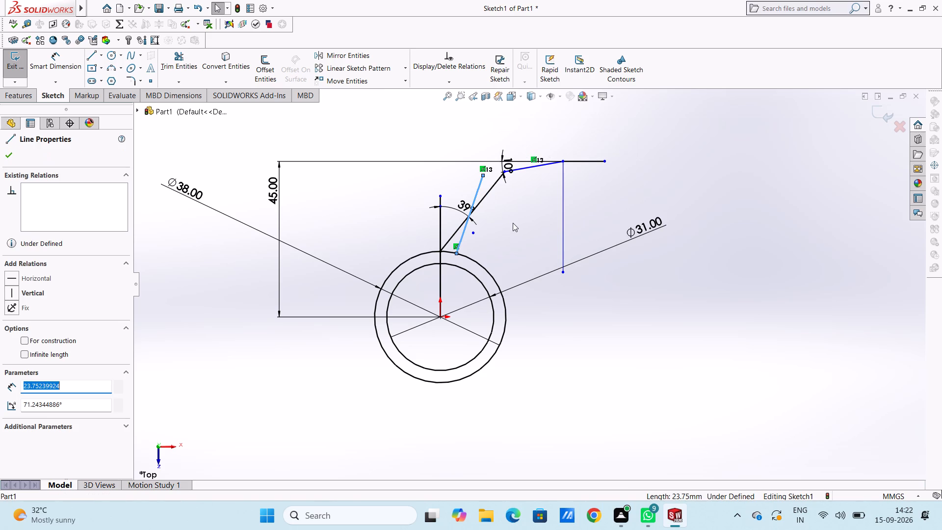
key(Delete)
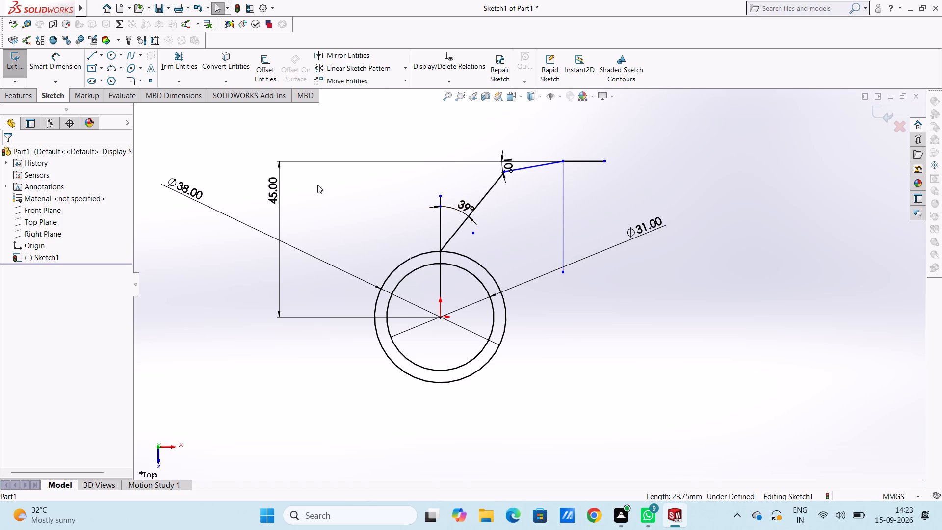
Offset the 39° slanted line by 4 mm on the side away from the vertical centre line.
click(270, 56)
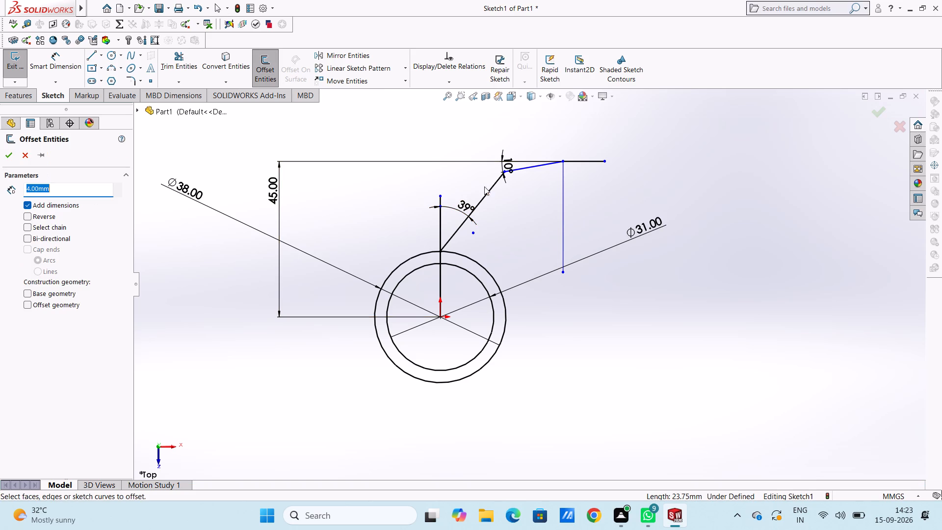
click(486, 192)
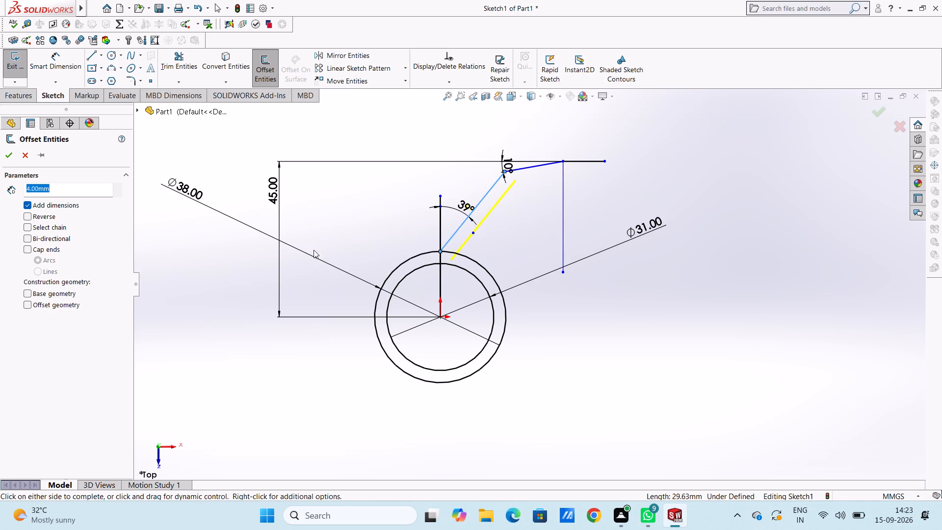
click(9, 153)
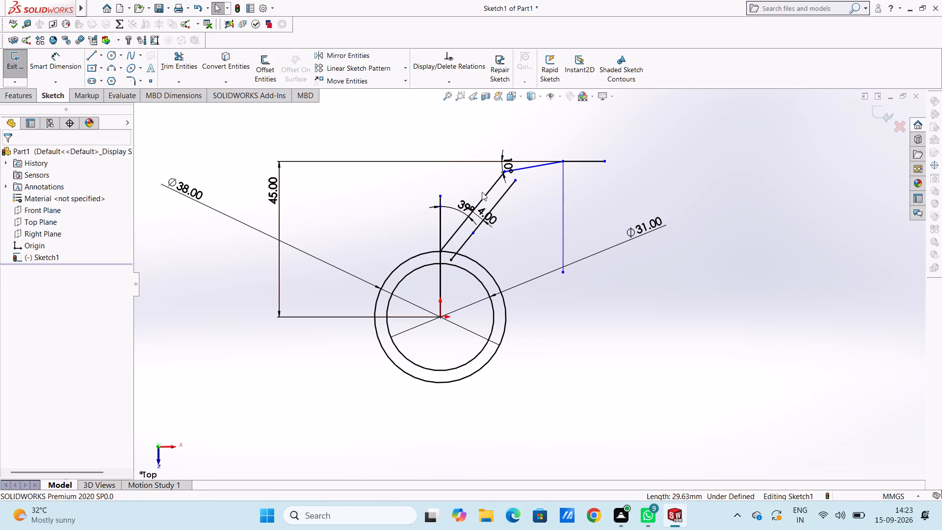
Draw a line about 38.1 mm long over the offset line, from its end inside the 38 mm circle to beyond the shallow line.
scroll(531, 197, down, 2)
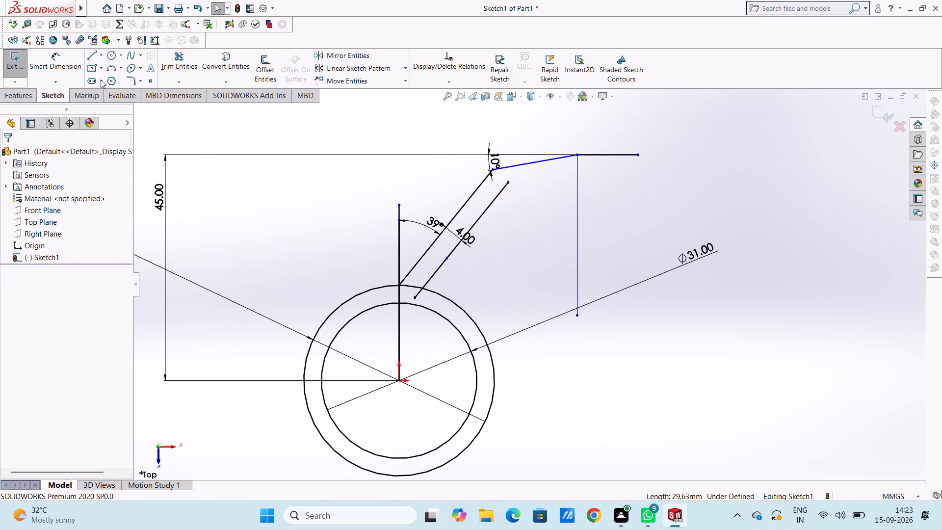
click(95, 57)
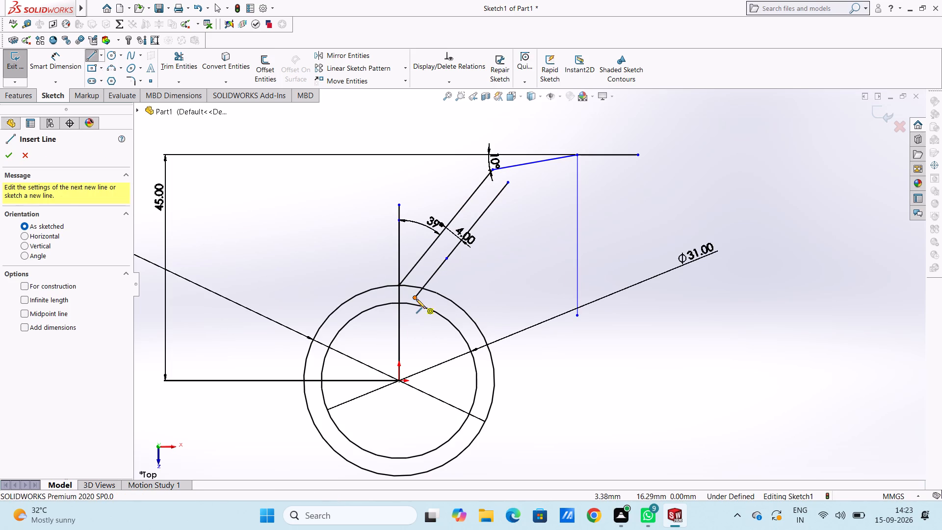
click(416, 299)
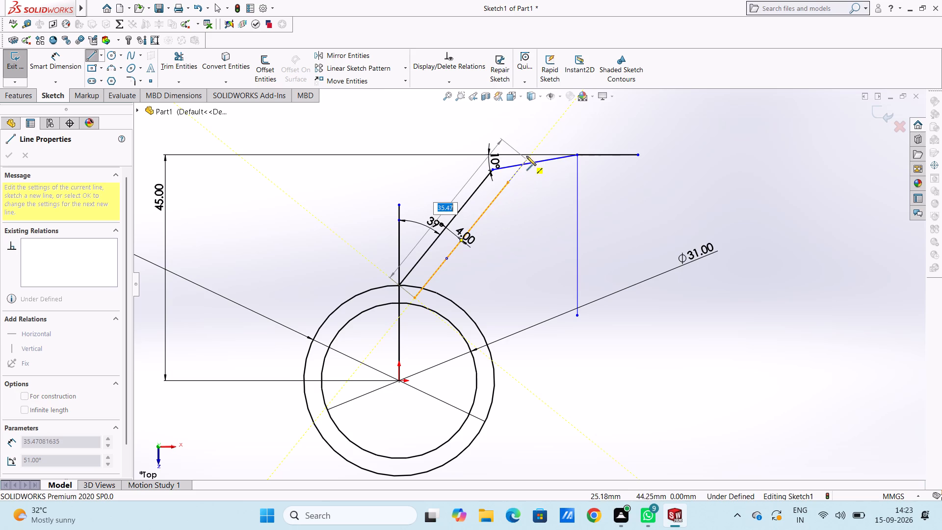
click(534, 148)
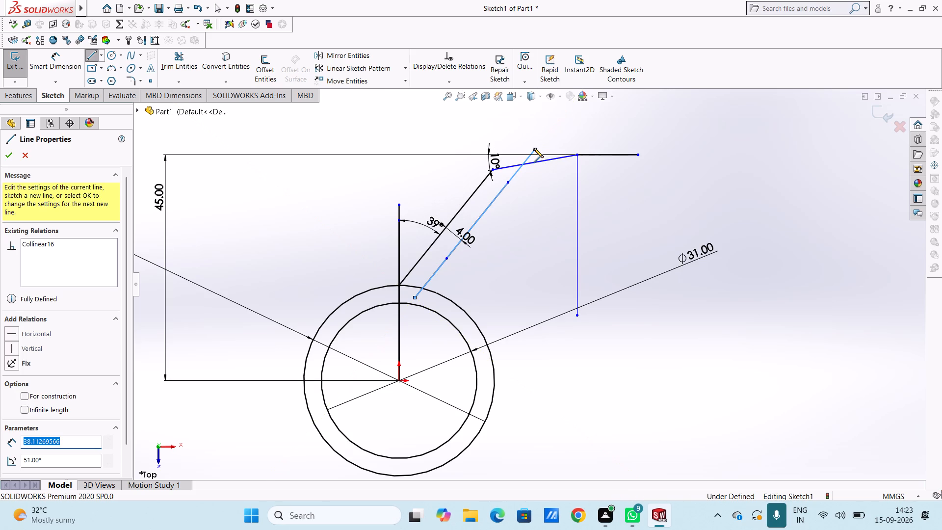
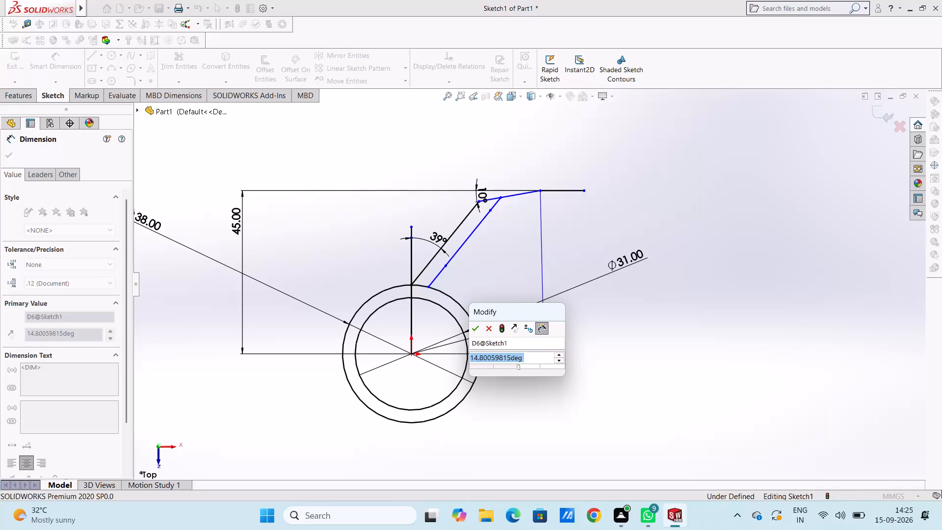
Set the angle between the sloped line from the origin and the horizontal line to 20°.
text(20)
key(Return)
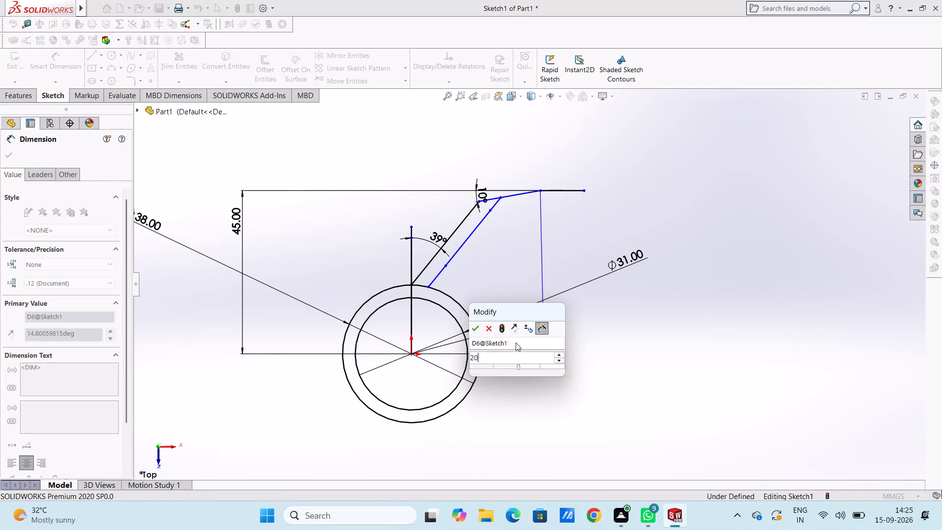
click(325, 258)
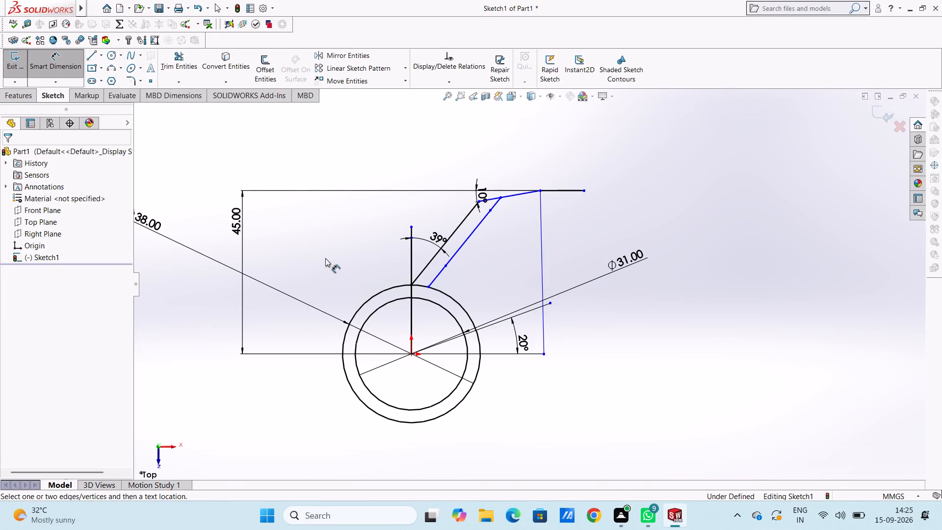
Trim the 20° line's overhang beyond the near-vertical line and remove all segments of the horizontal line through the origin.
click(180, 52)
click(547, 306)
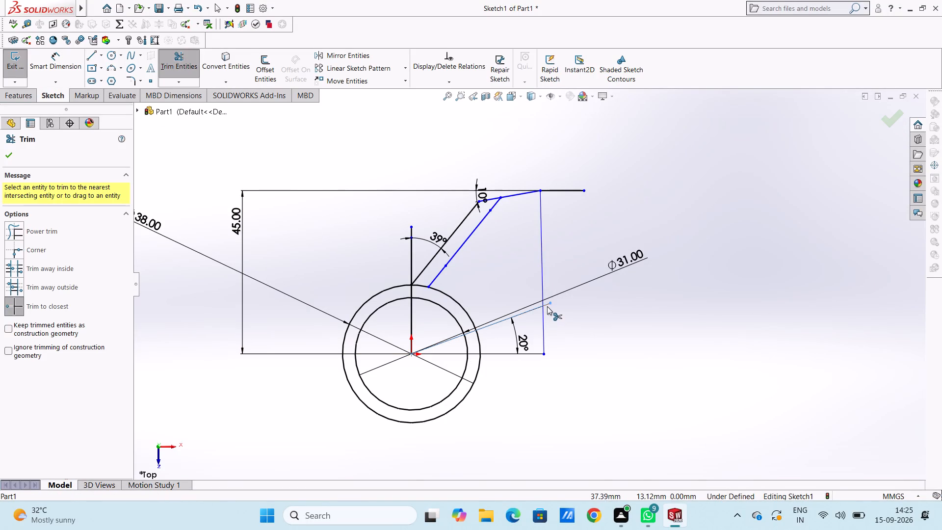
click(502, 355)
click(496, 355)
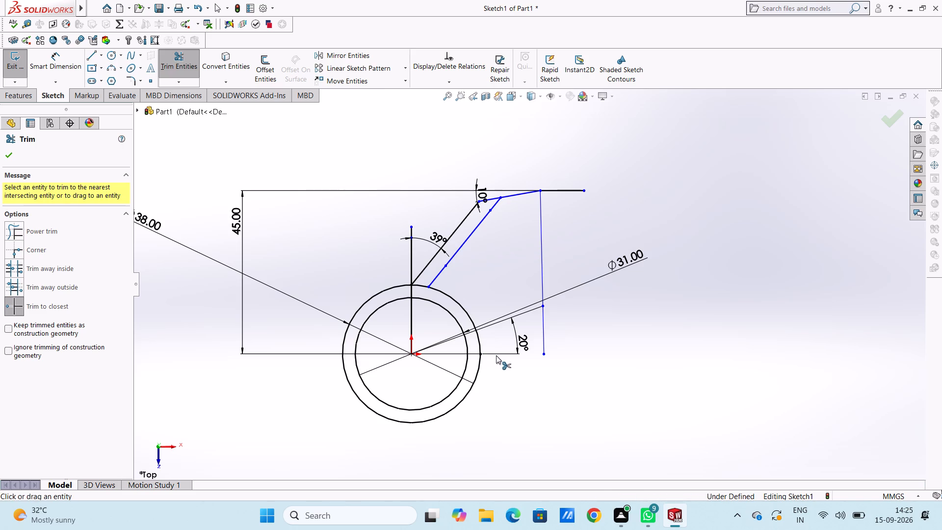
click(471, 353)
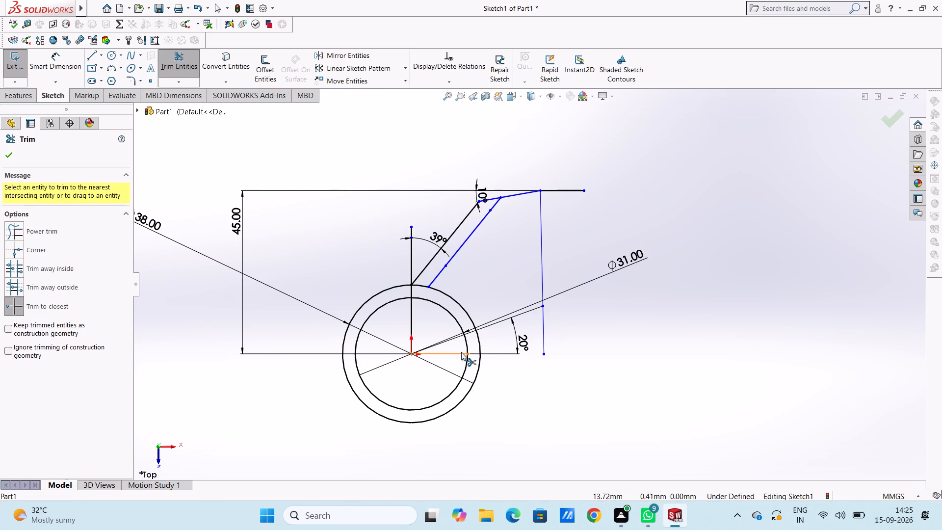
click(461, 352)
scroll(459, 352, up, 2)
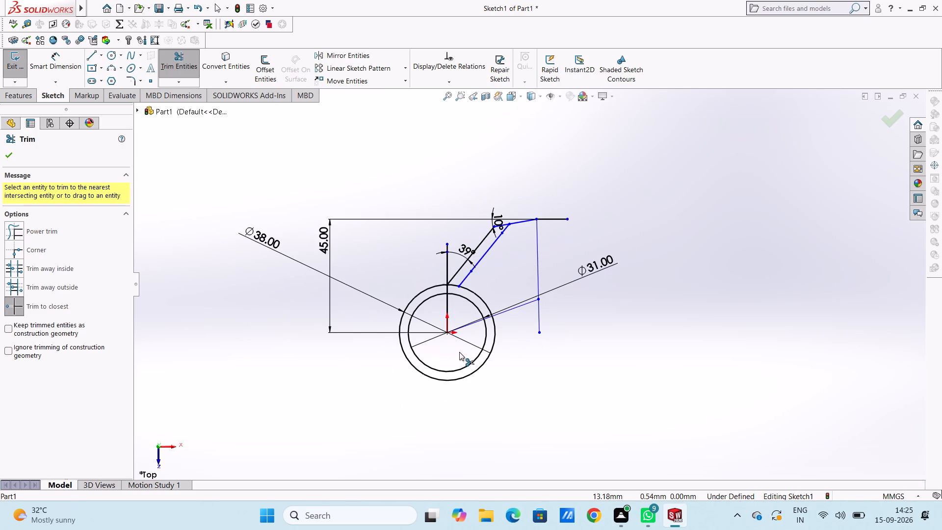
scroll(513, 269, down, 3)
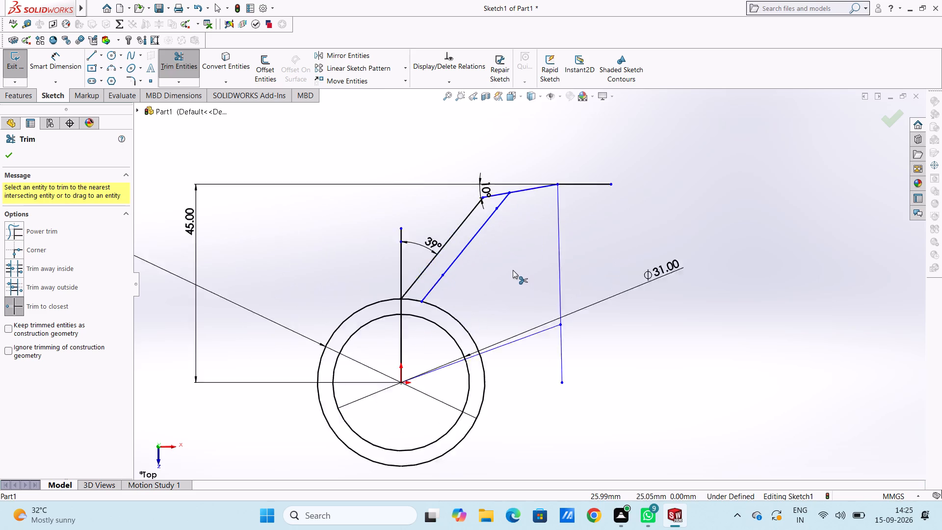
scroll(513, 270, down, 3)
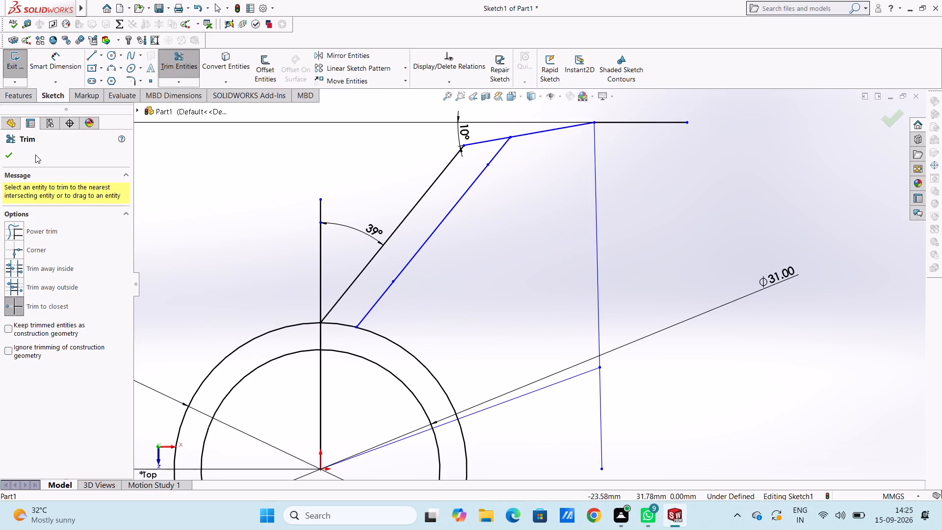
click(4, 159)
Trim the part of the near-vertical line that extends below the sloped line from the origin.
scroll(200, 308, down, 3)
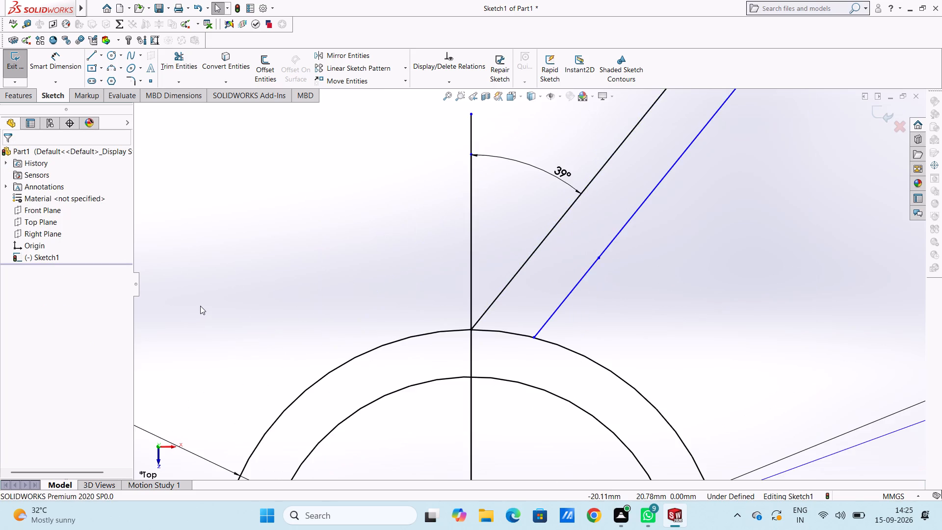
scroll(201, 304, up, 6)
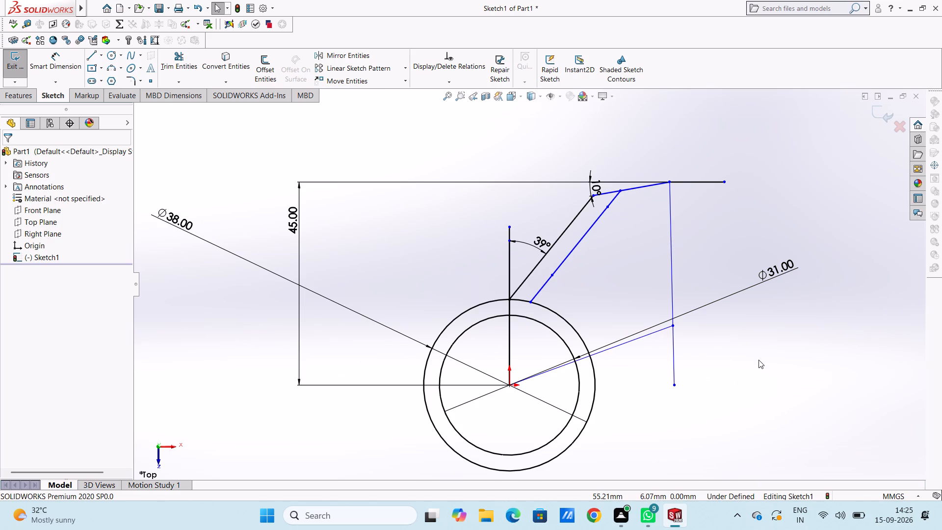
scroll(756, 373, down, 2)
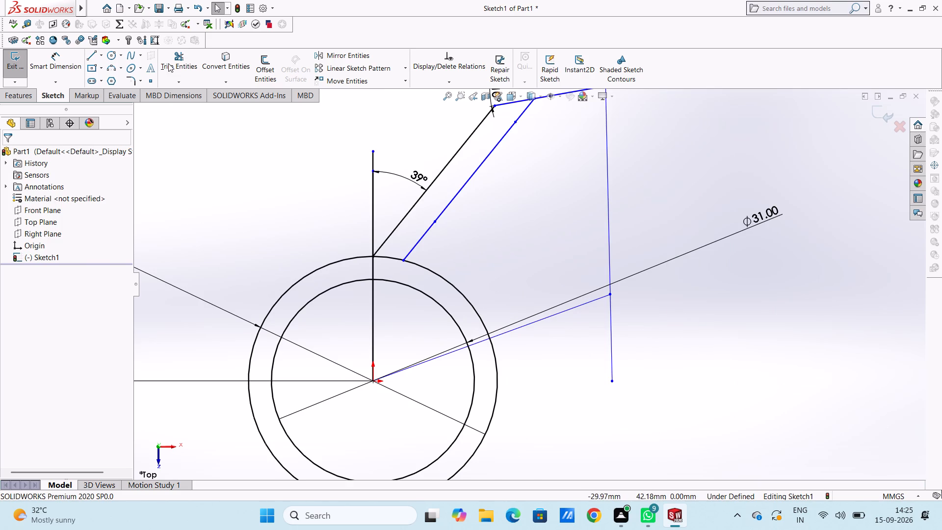
click(168, 63)
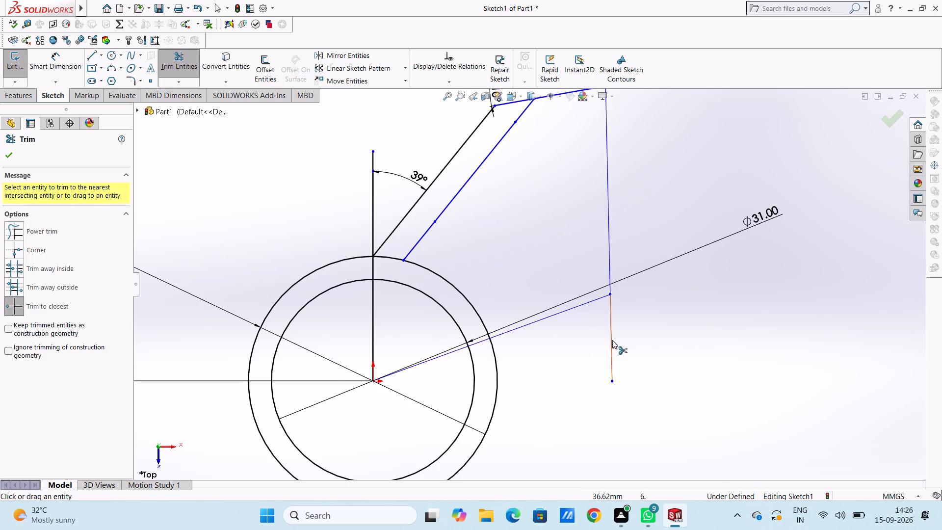
click(612, 340)
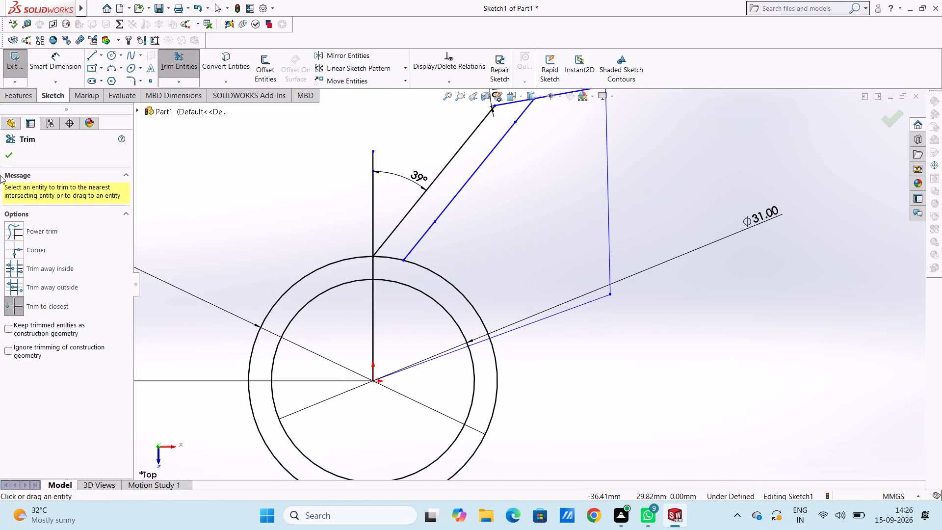
click(9, 151)
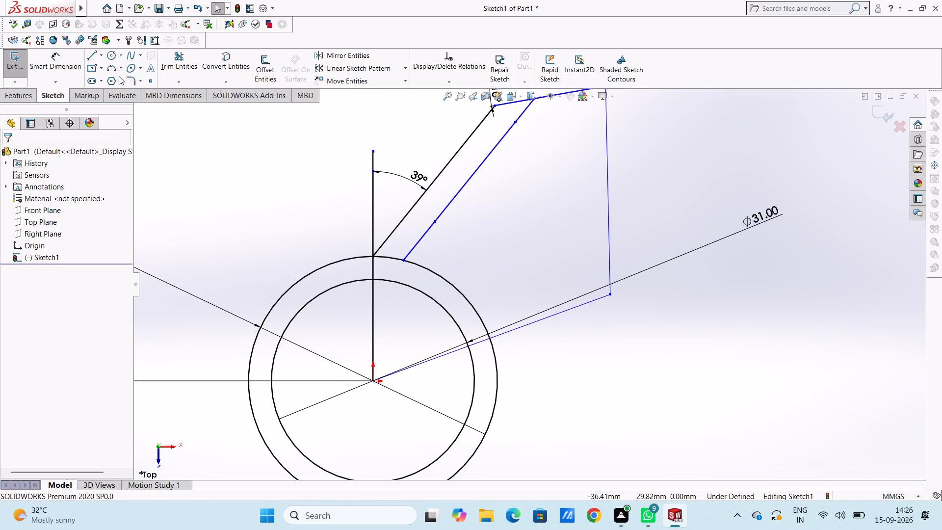
Fillet the corner between the near-vertical line and the lower sloped line with a 4 mm radius.
click(131, 78)
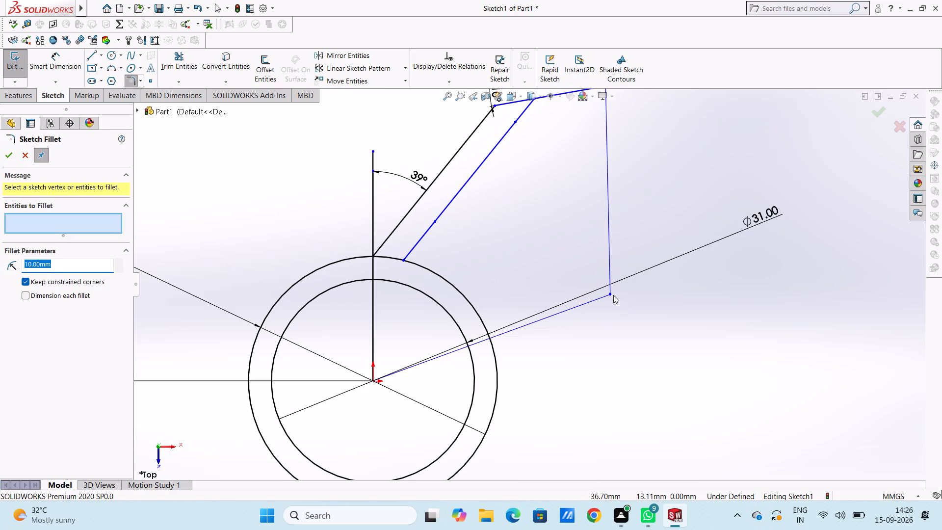
key(4)
key(Return)
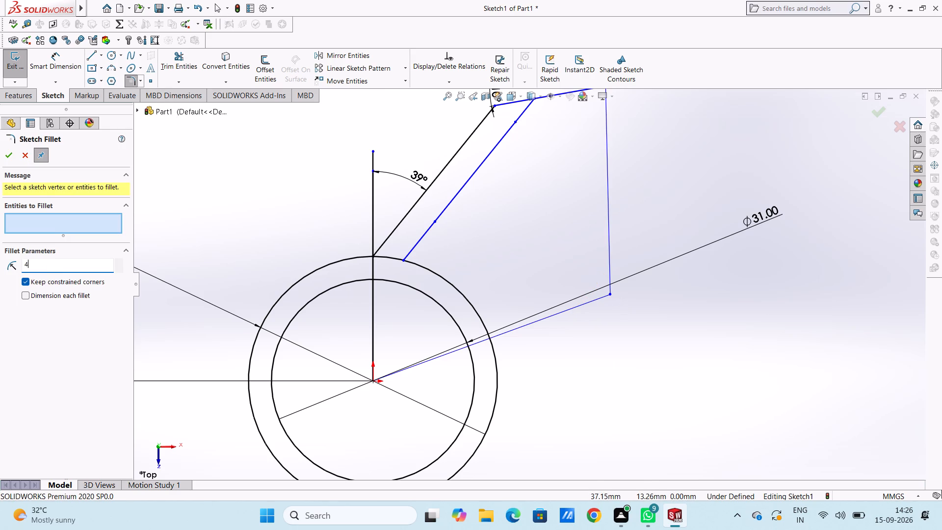
click(610, 292)
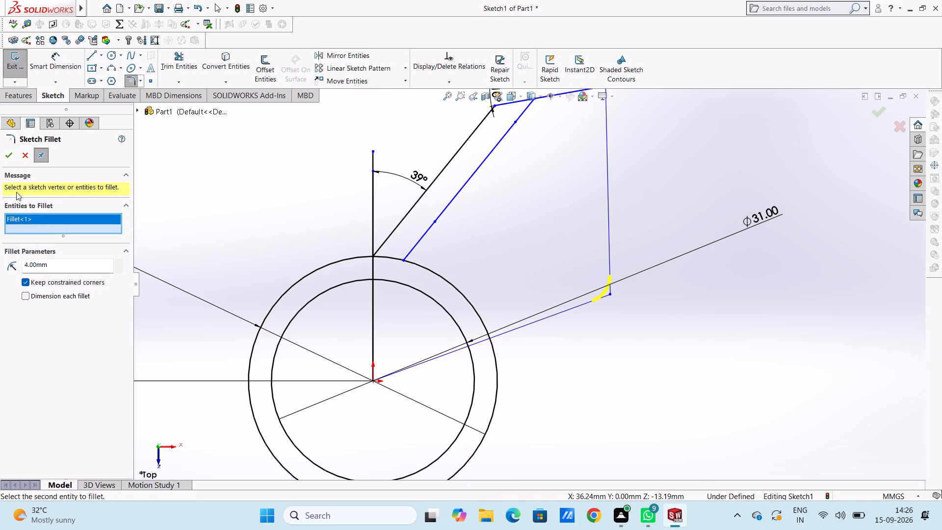
click(5, 160)
click(8, 156)
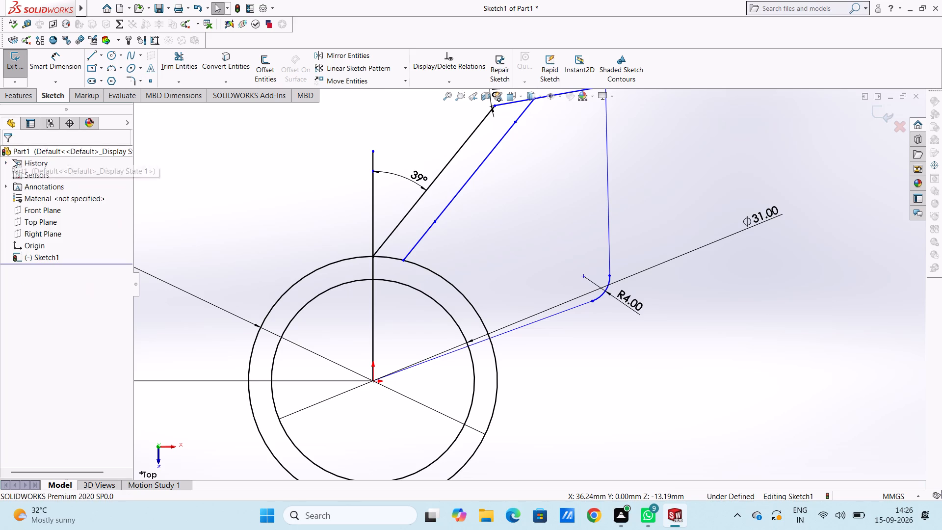
Trim the lower sloped line inside the 31 mm and 38 mm circles so it starts at the outer circle.
scroll(272, 185, down, 2)
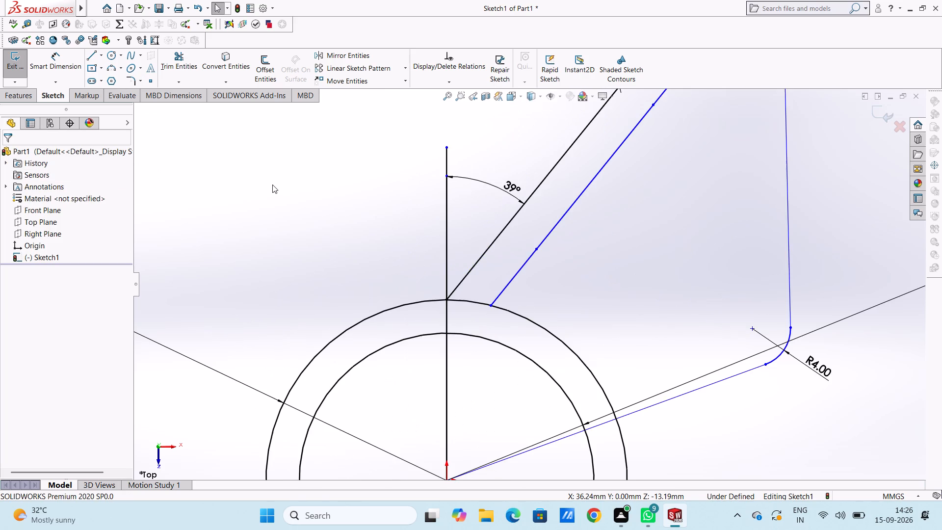
scroll(272, 185, up, 4)
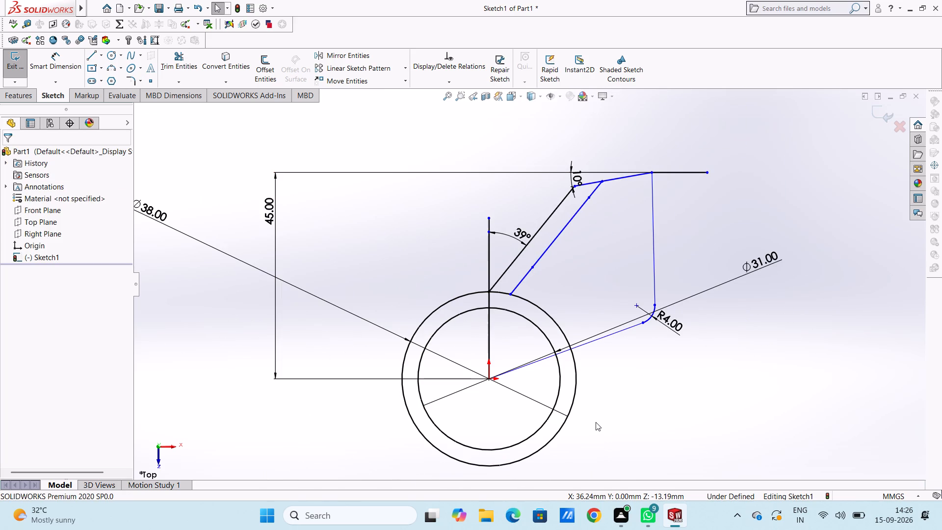
scroll(594, 357, down, 4)
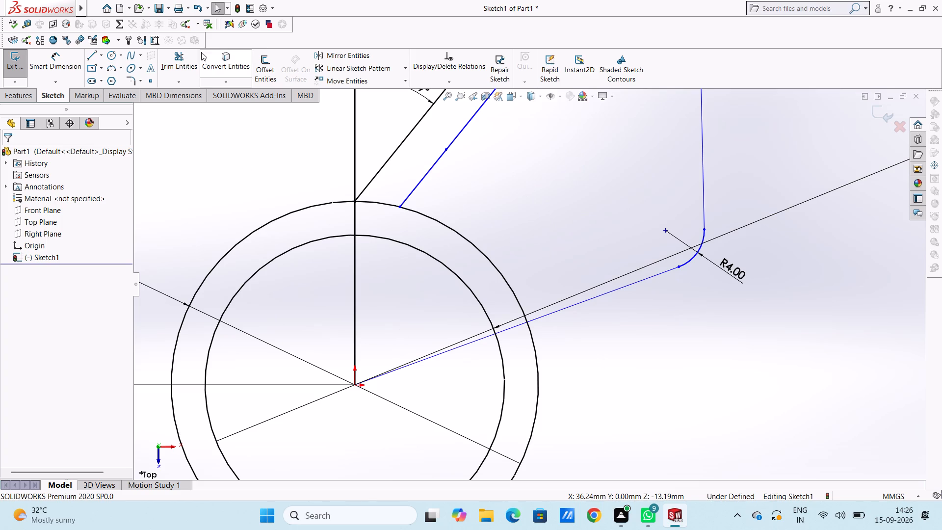
click(176, 62)
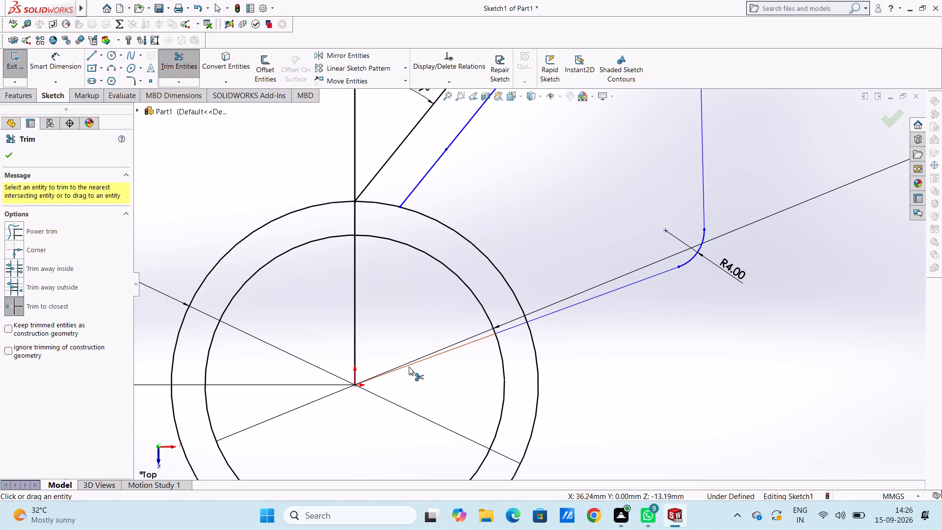
click(409, 367)
click(511, 326)
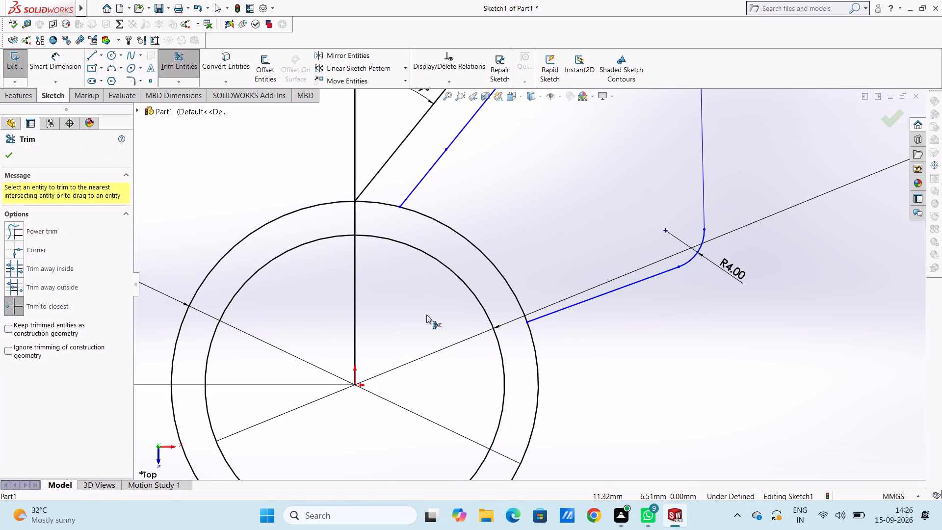
click(4, 159)
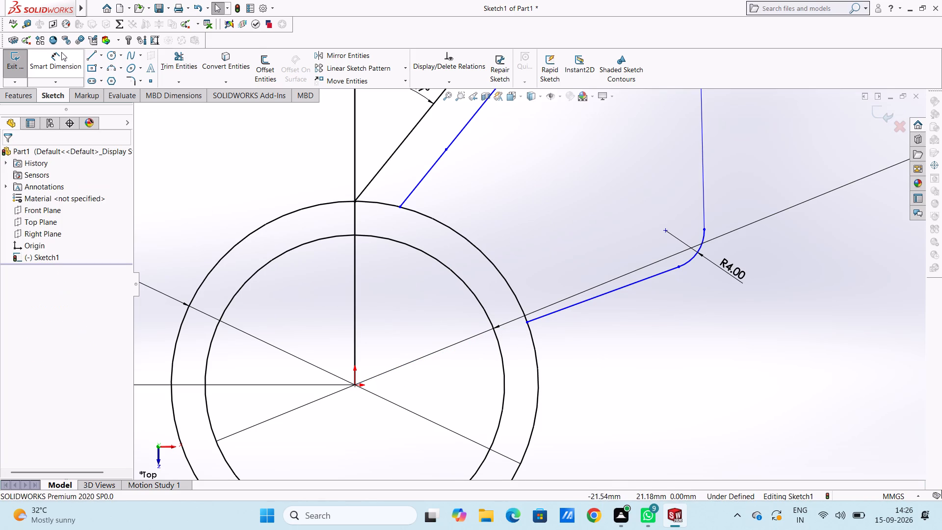
Draw a three-point arc of 4 mm radius from the offset slanted line to the 38 mm circle.
click(129, 79)
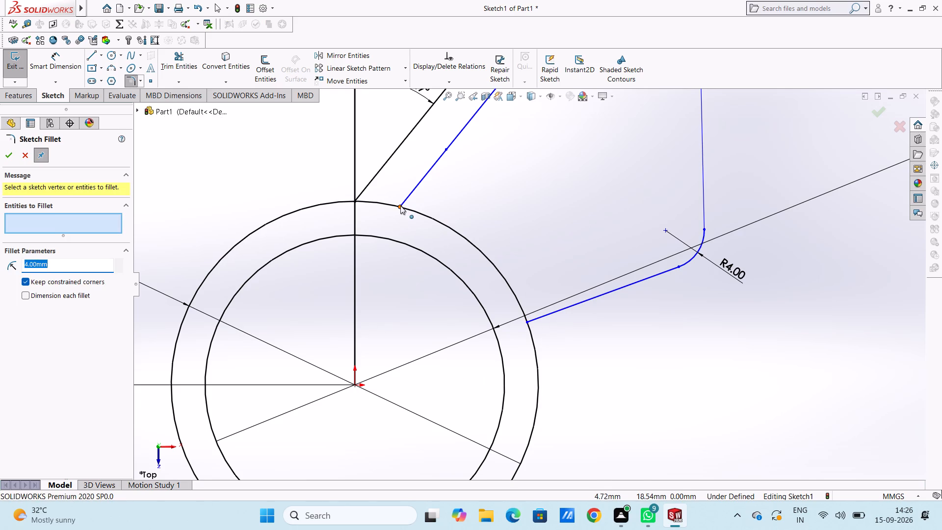
key(Escape)
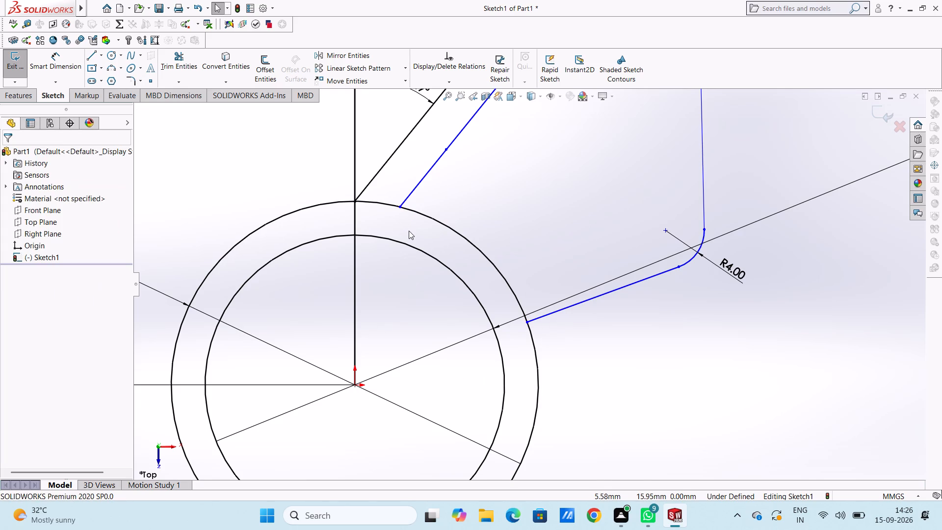
click(117, 67)
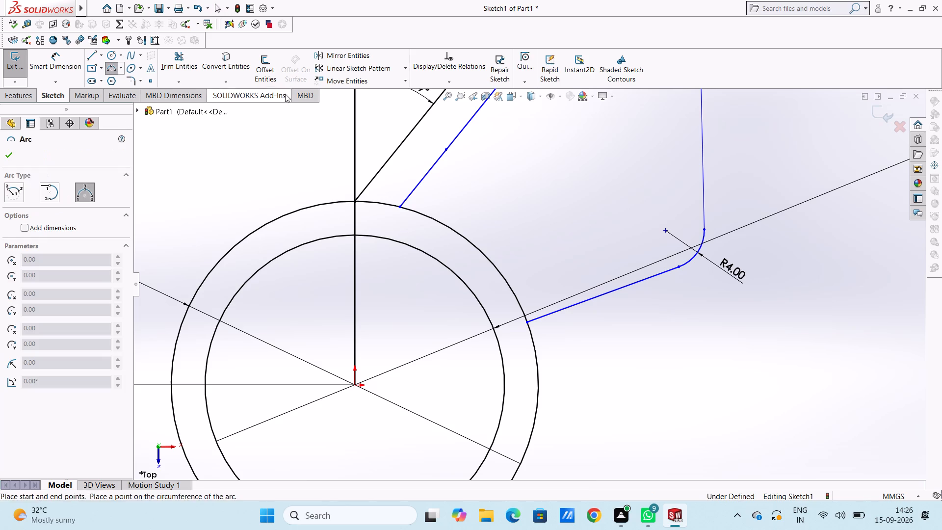
click(424, 176)
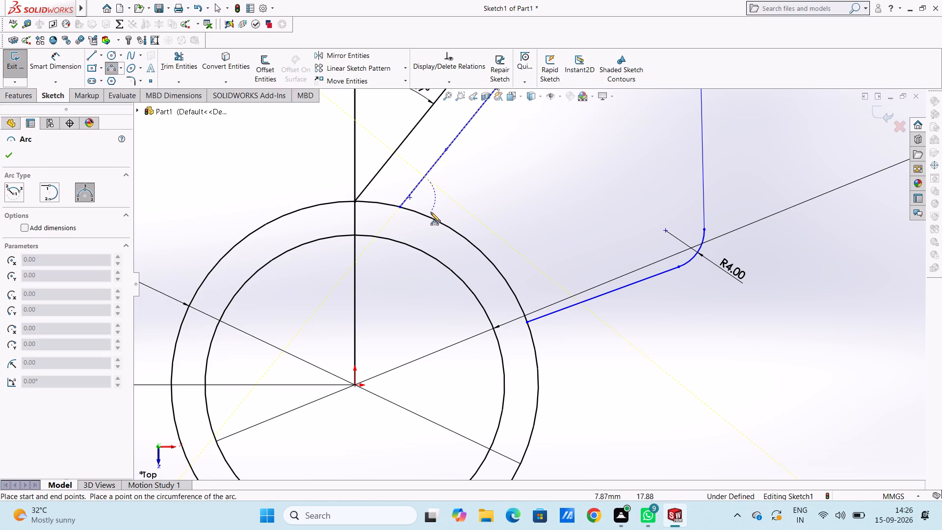
click(432, 216)
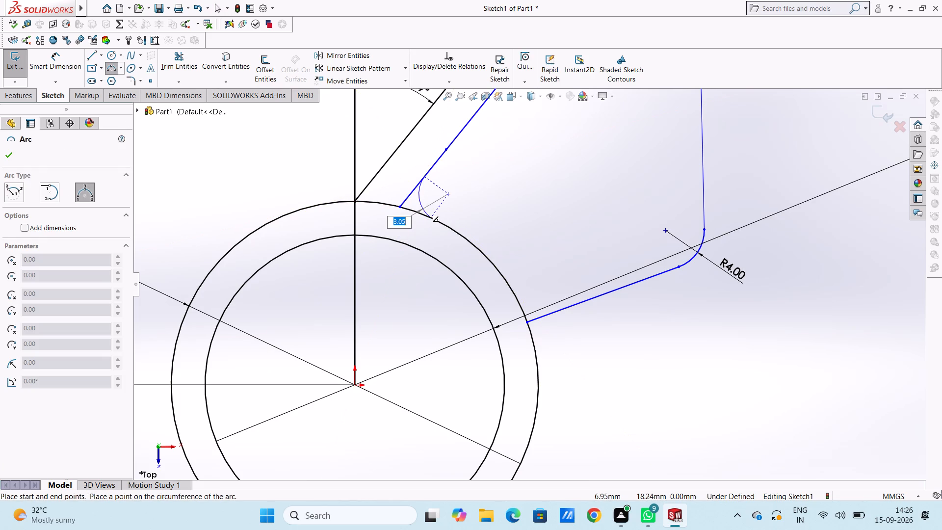
key(4)
key(Return)
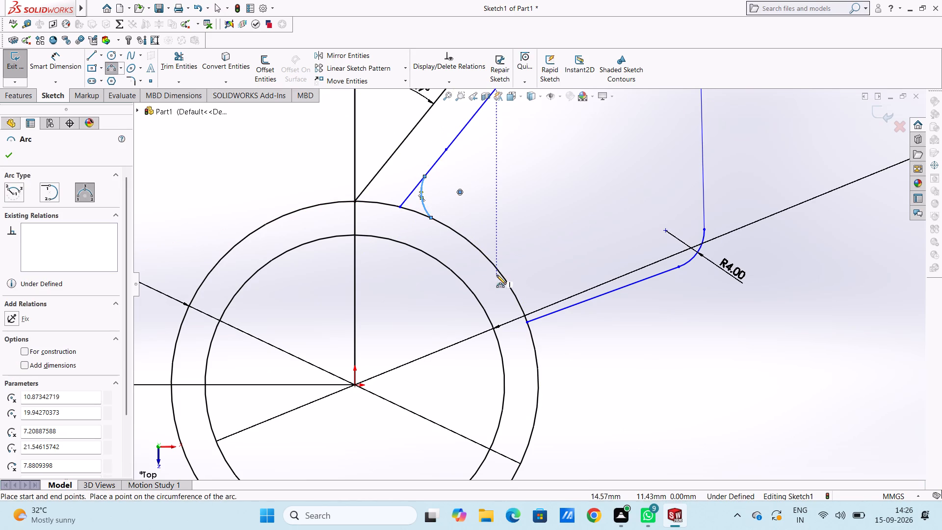
Draw a three-point arc of 4 mm radius from the 38 mm circle to the lower sloped line.
click(511, 288)
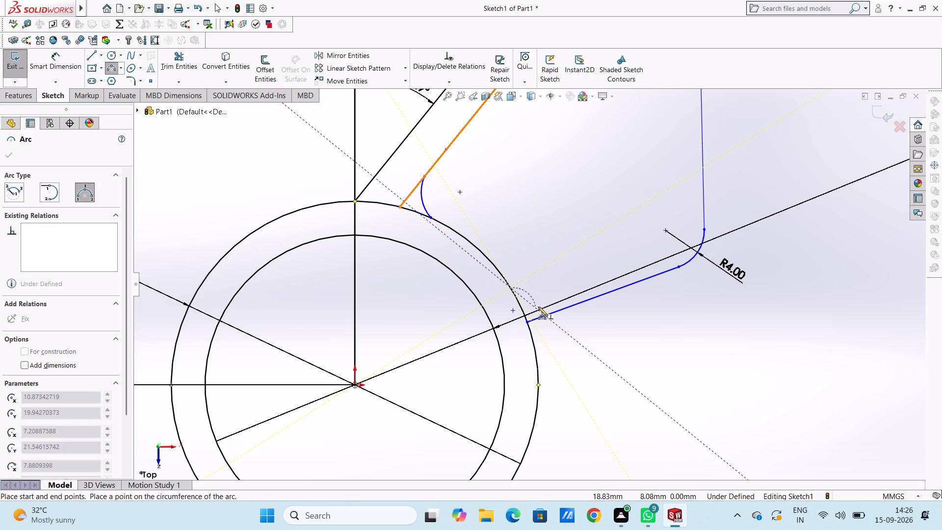
click(560, 310)
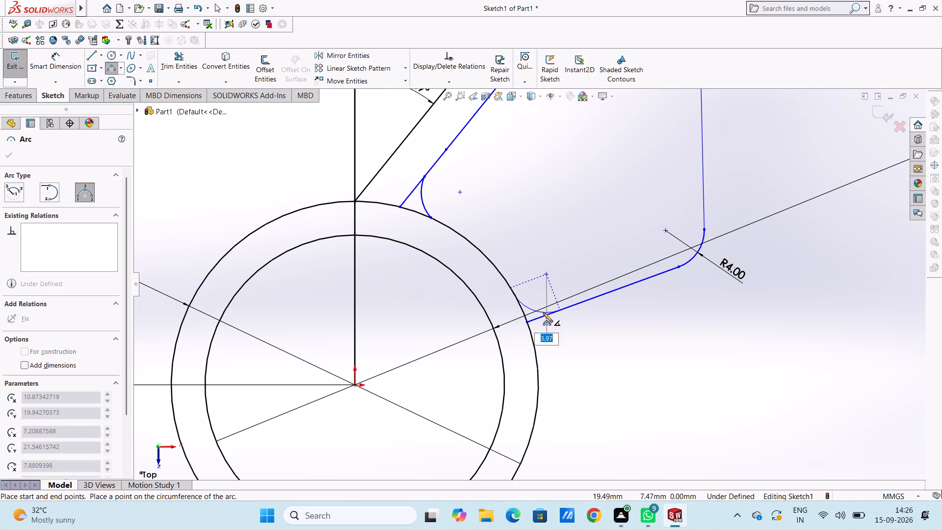
key(4)
key(Return)
key(Escape)
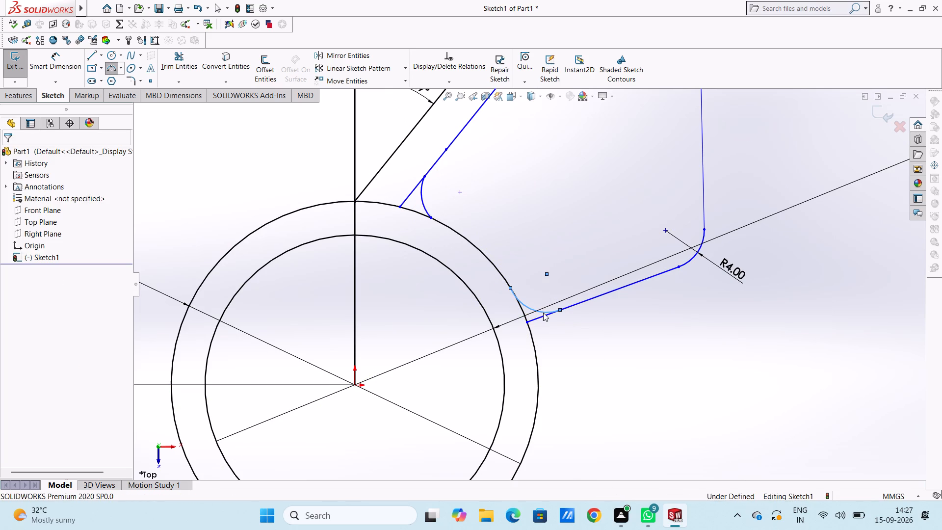
key(Escape)
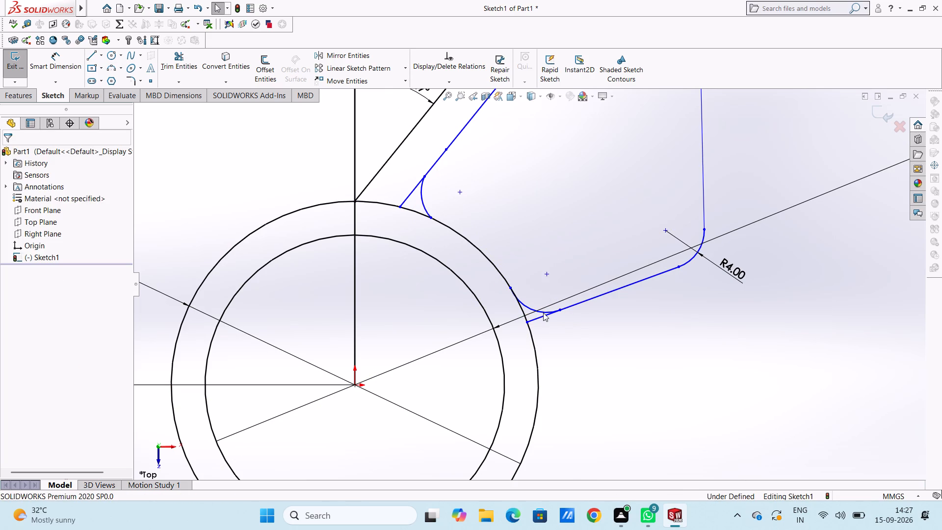
Dimension the two arcs joining the 38 mm circle to the slanted and lower sloped lines with 4 mm radii.
click(53, 65)
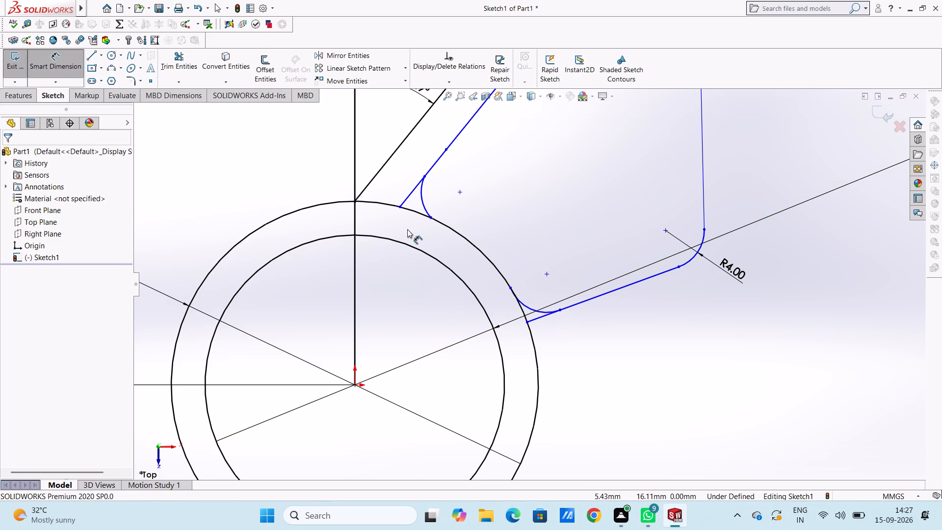
click(423, 202)
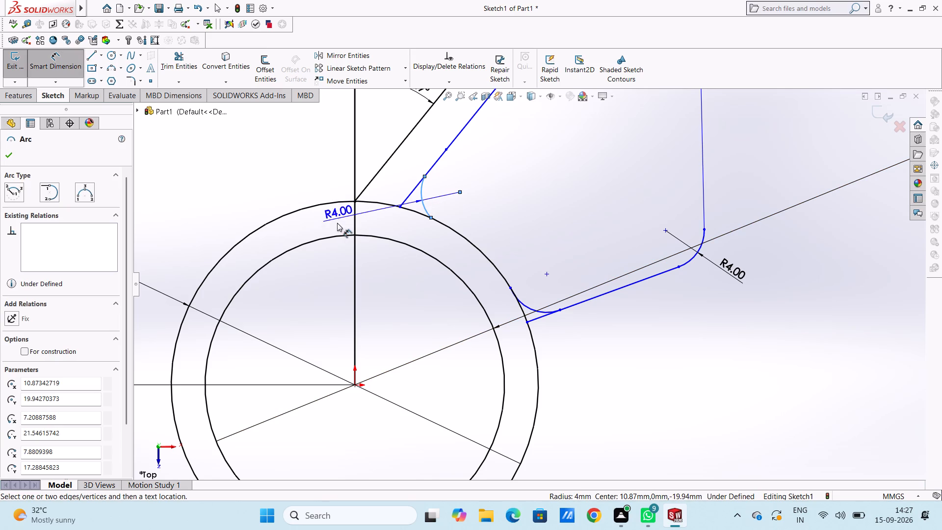
click(302, 273)
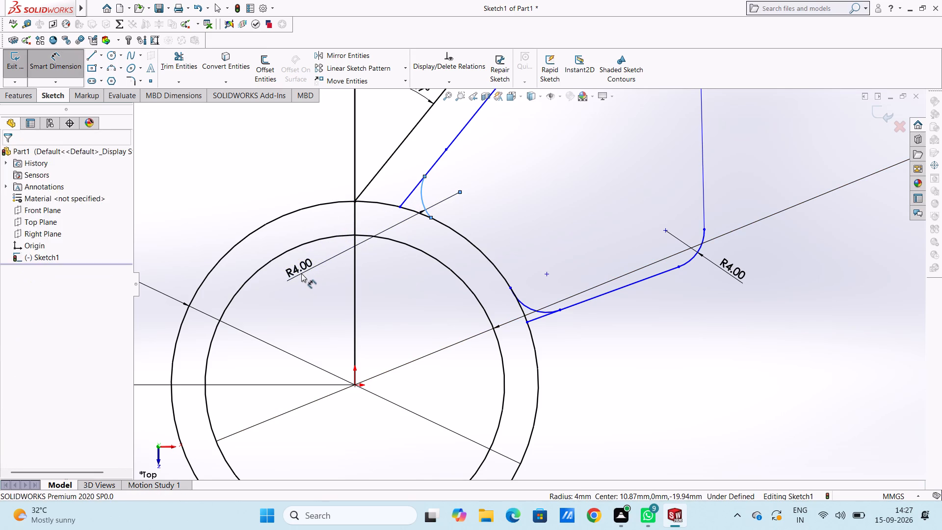
key(Return)
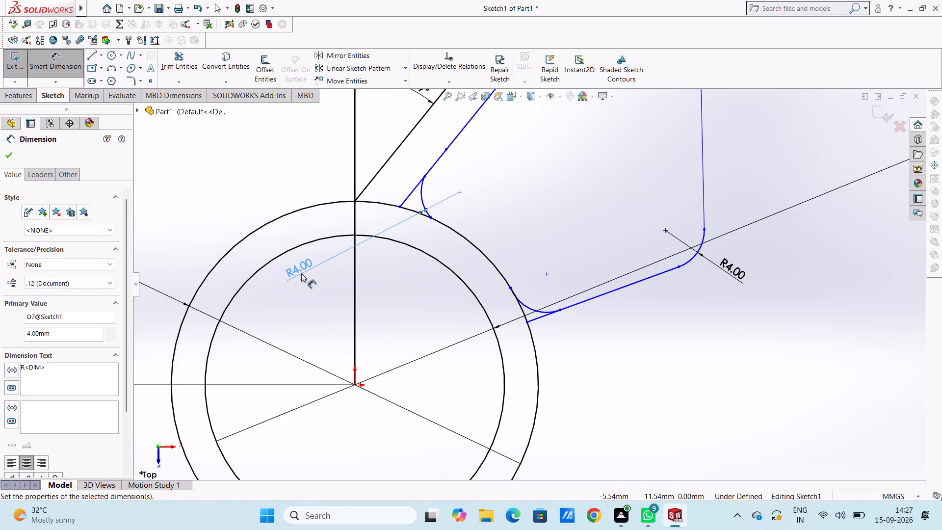
click(535, 310)
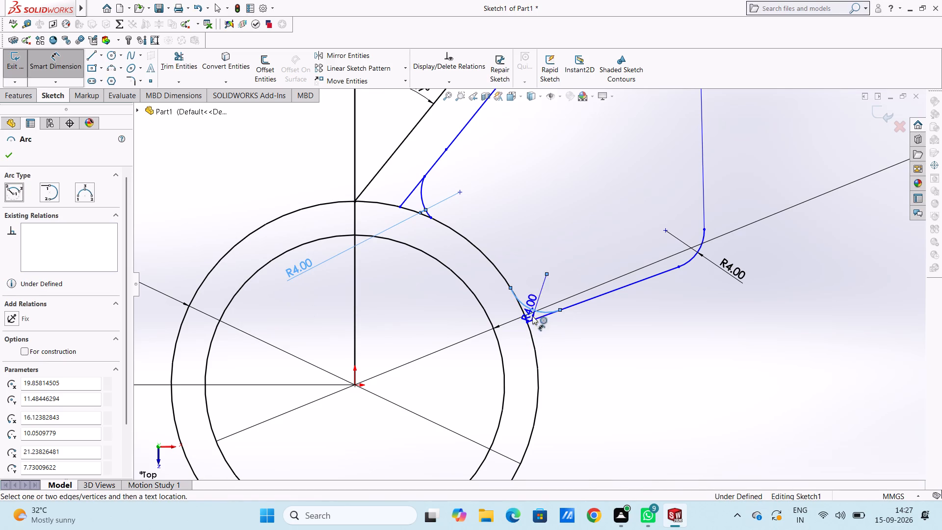
click(407, 444)
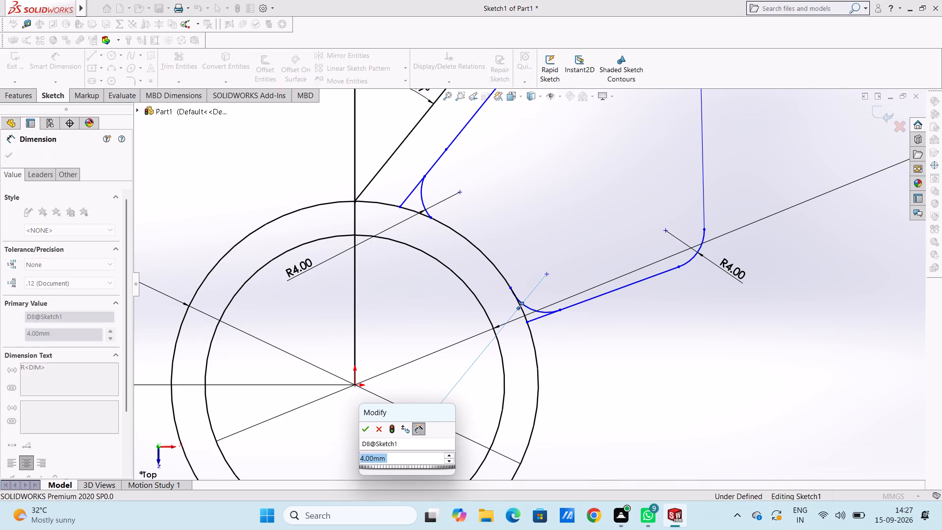
key(Return)
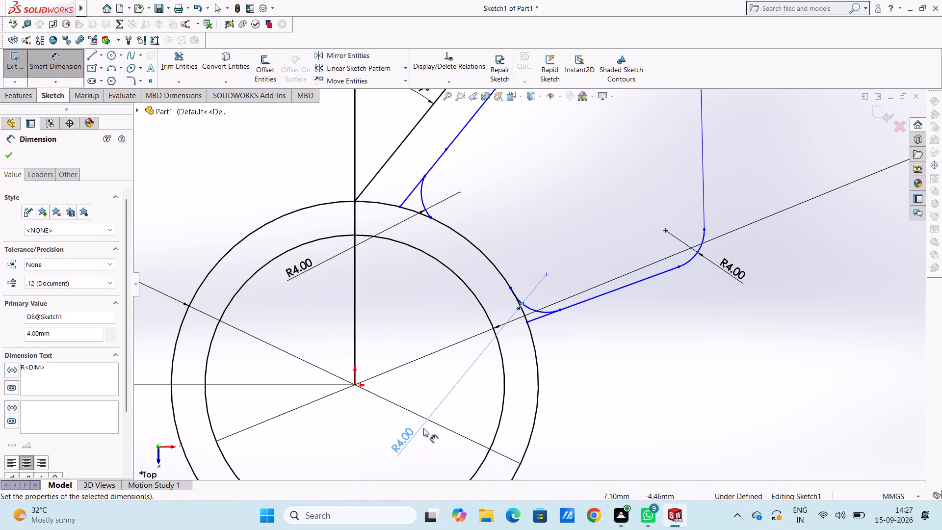
key(Escape)
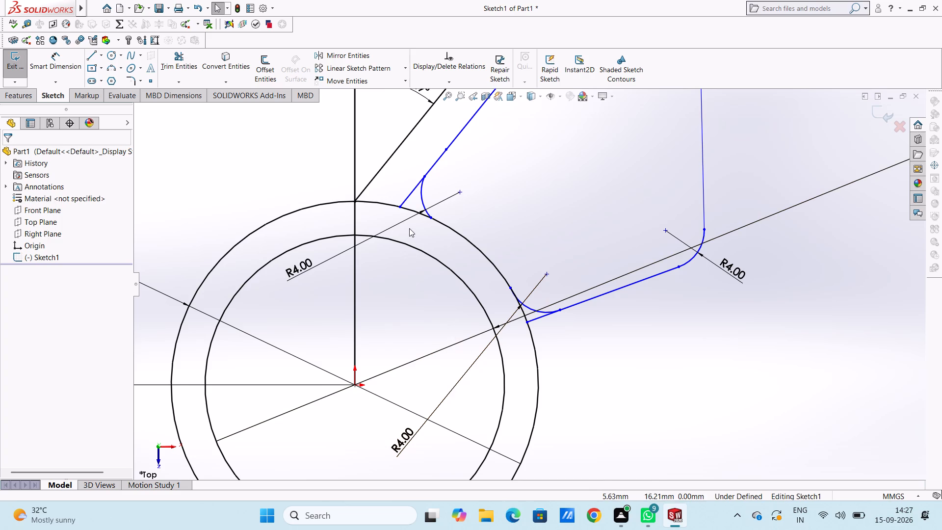
Make the upper and lower 4 mm connecting arcs tangent to the 38 mm circle.
click(420, 199)
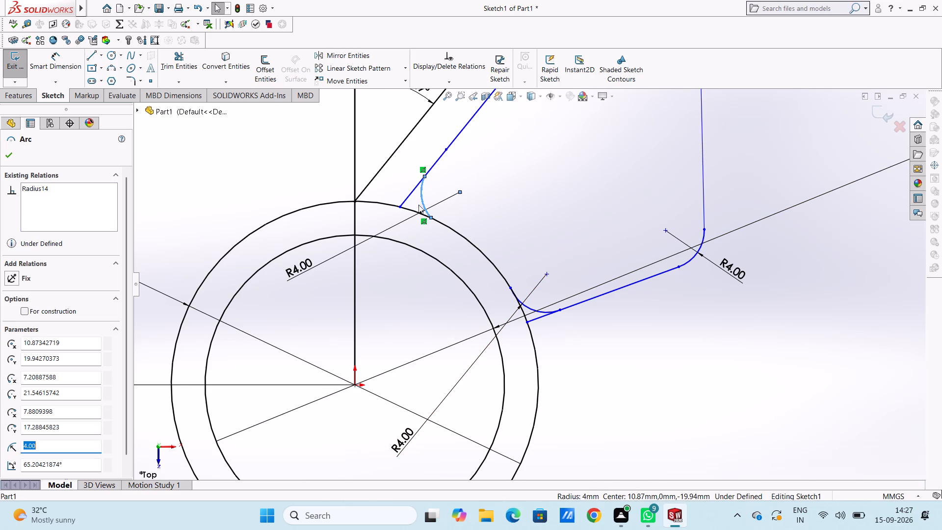
ctrl+click(416, 211)
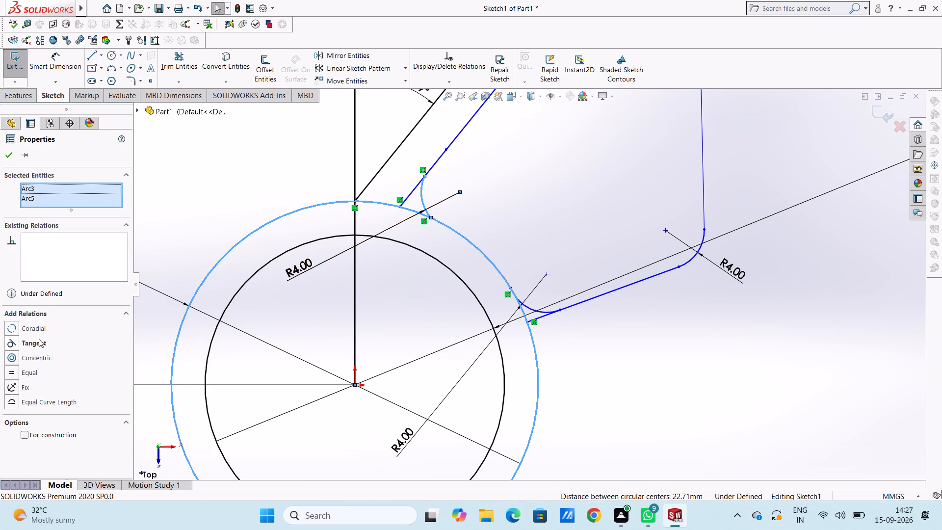
click(17, 341)
click(166, 216)
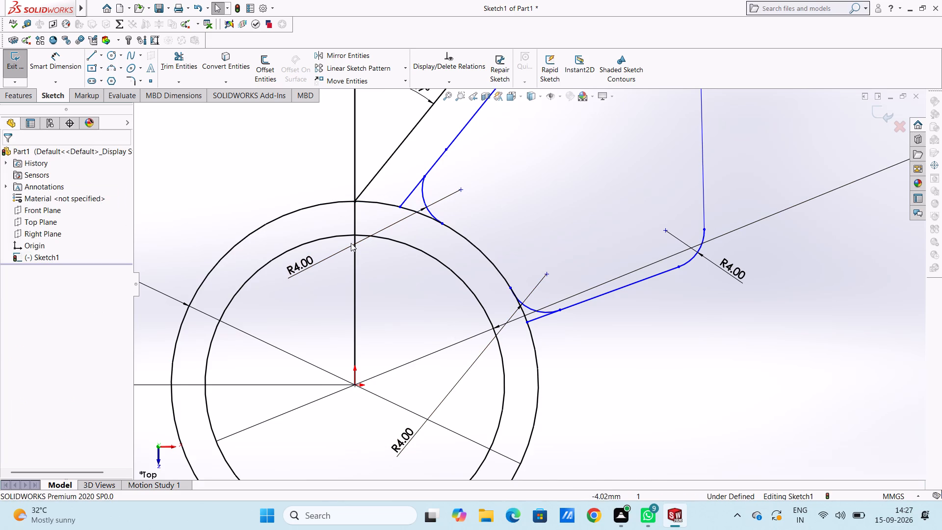
click(535, 309)
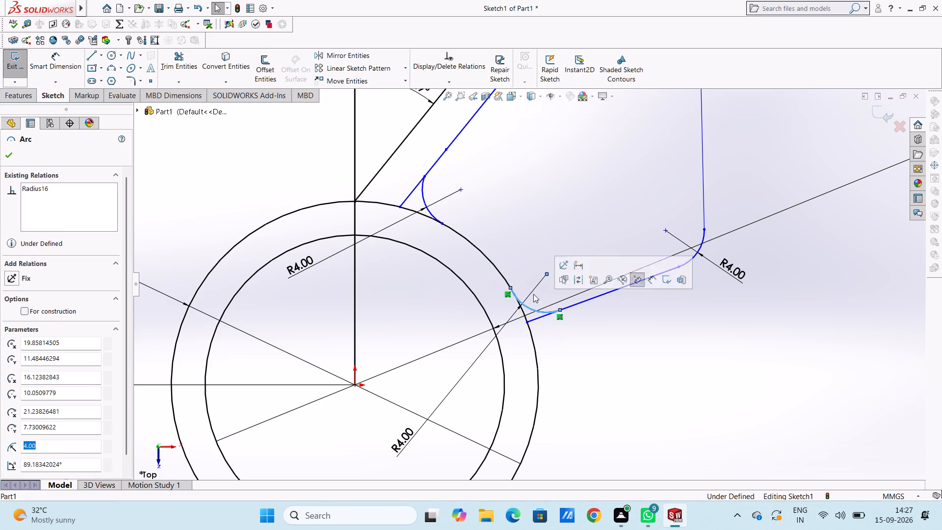
ctrl+click(499, 270)
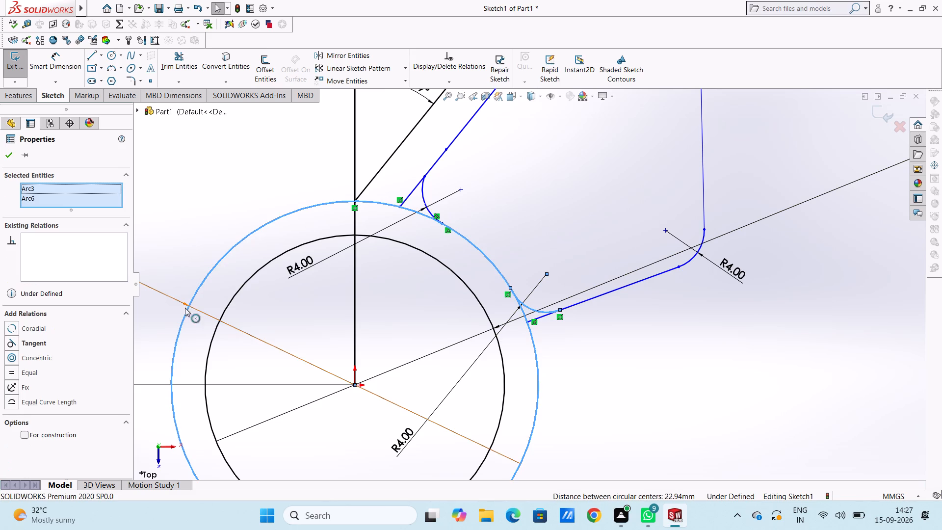
click(13, 344)
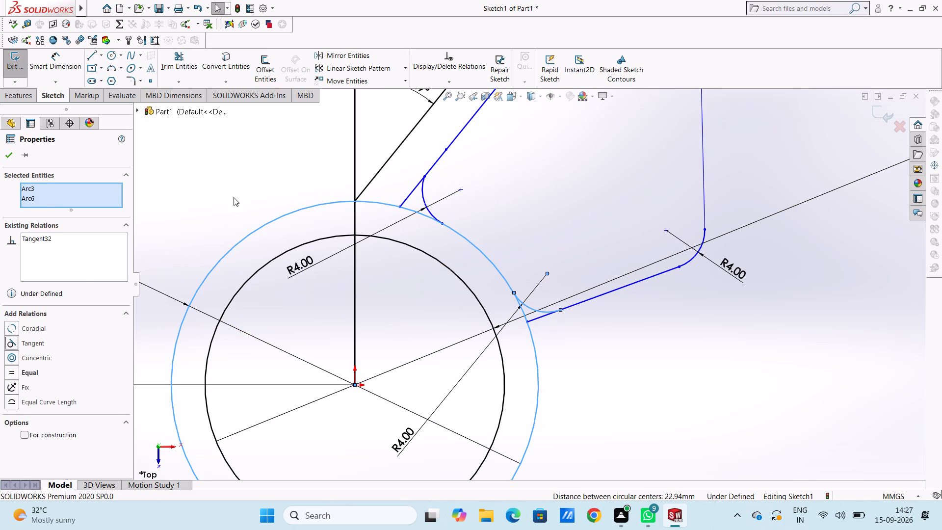
click(234, 197)
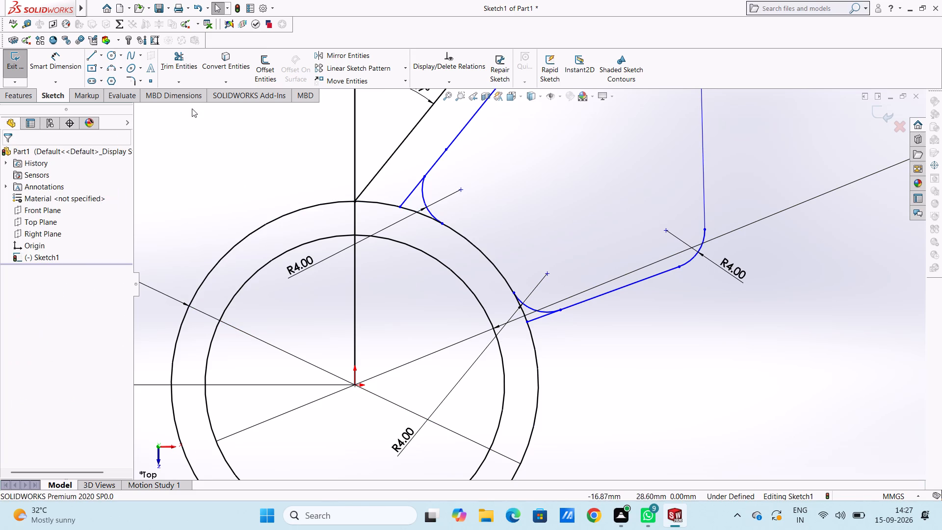
Trim the leftover ends of the offset slanted line and lower sloped line between the connecting arcs and the outer circle.
click(178, 60)
click(412, 191)
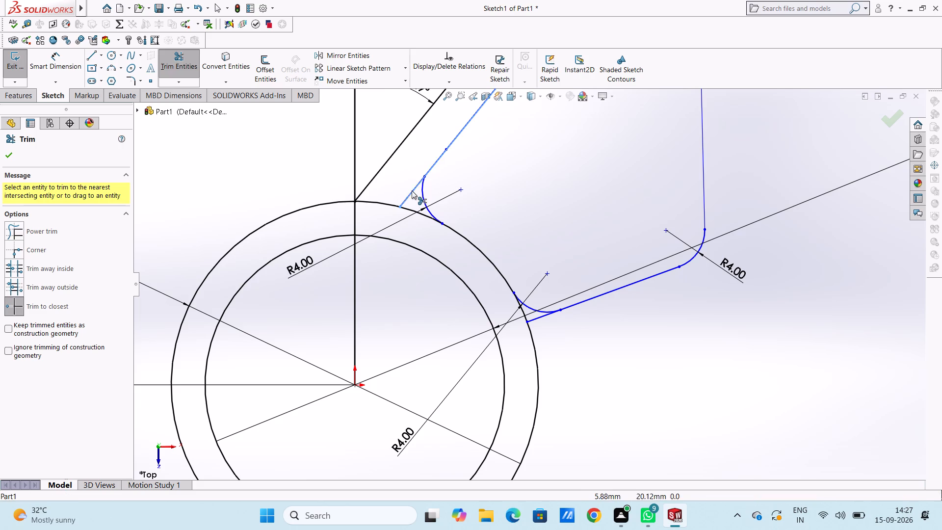
click(534, 318)
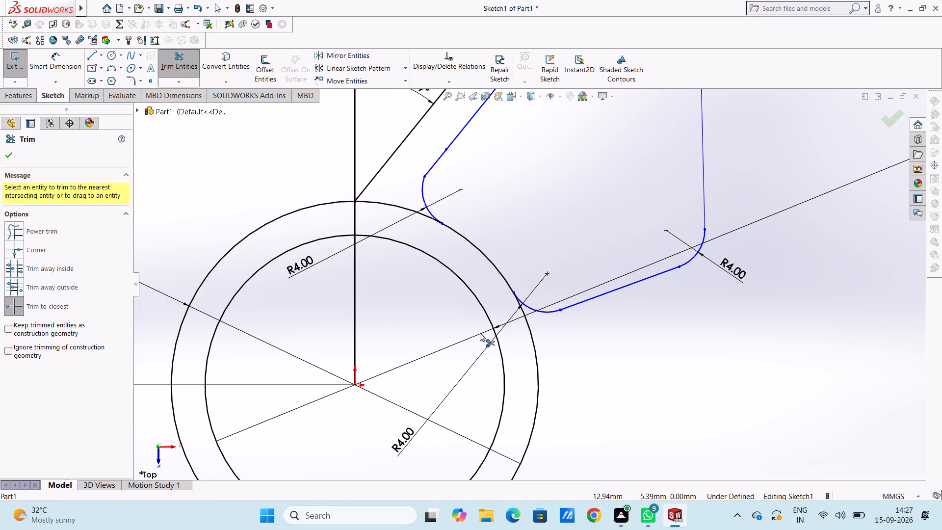
key(Escape)
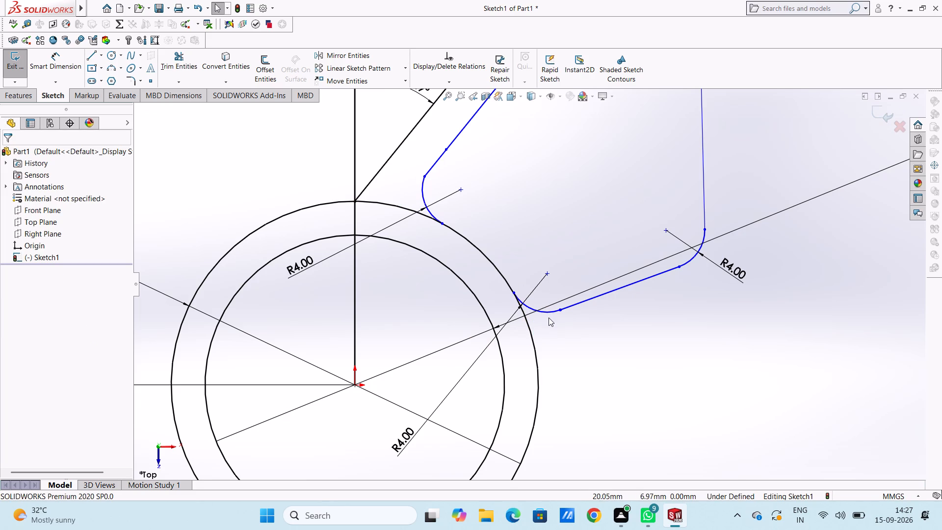
Apply tangent relations between the lower sloped line and the 4 mm arcs at both of its ends.
click(549, 311)
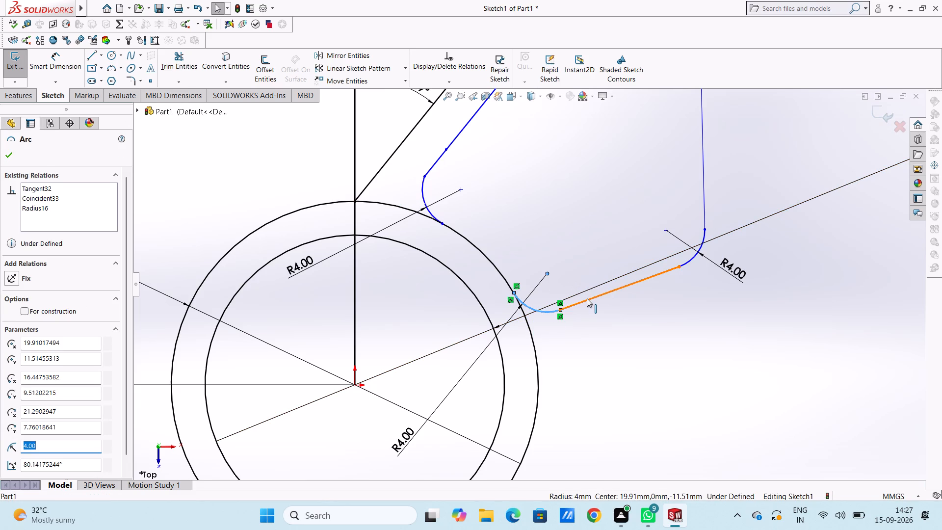
ctrl+click(587, 298)
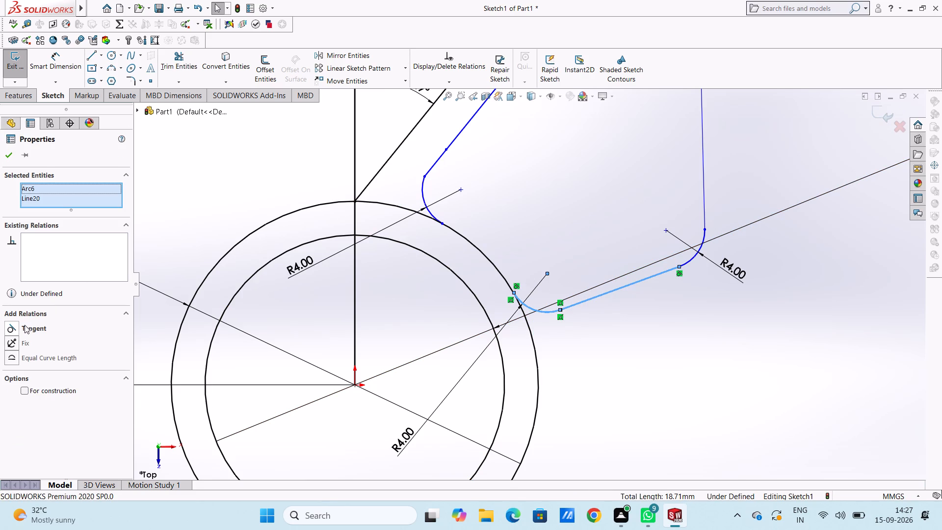
click(6, 329)
click(185, 200)
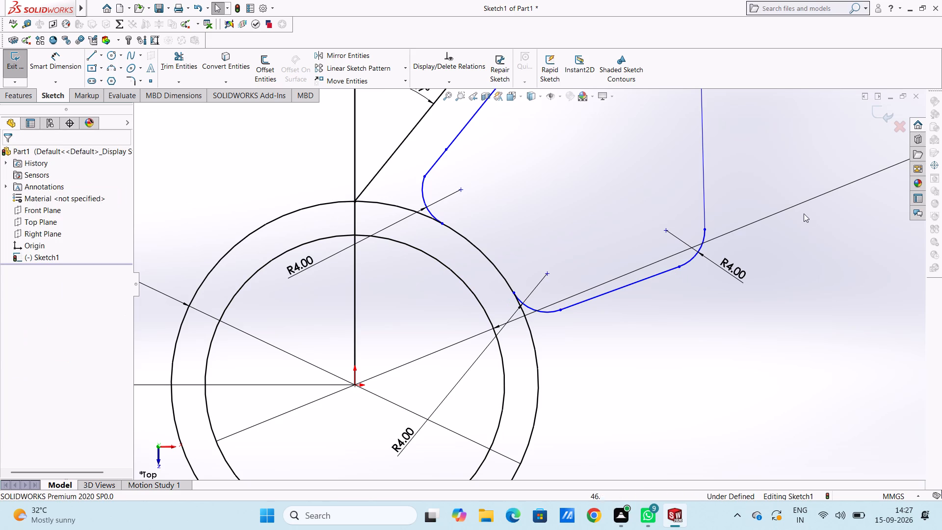
click(686, 264)
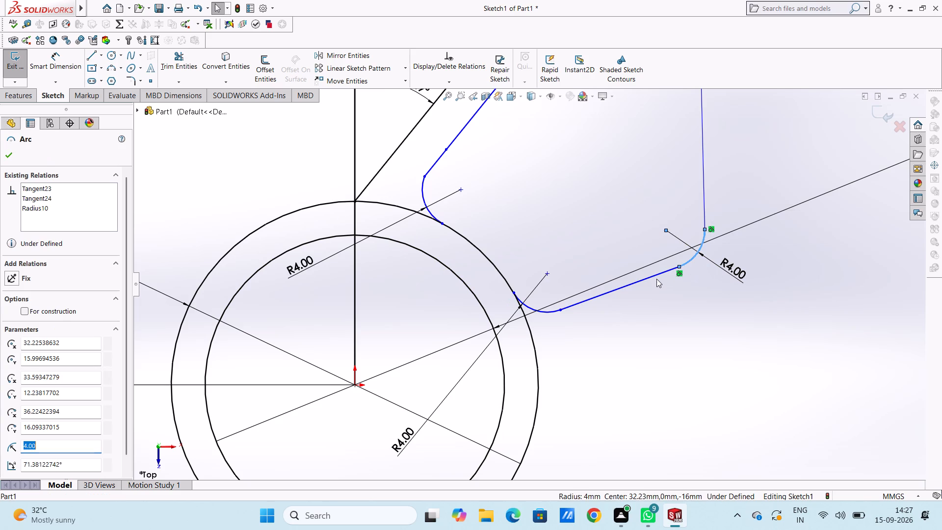
ctrl+click(659, 274)
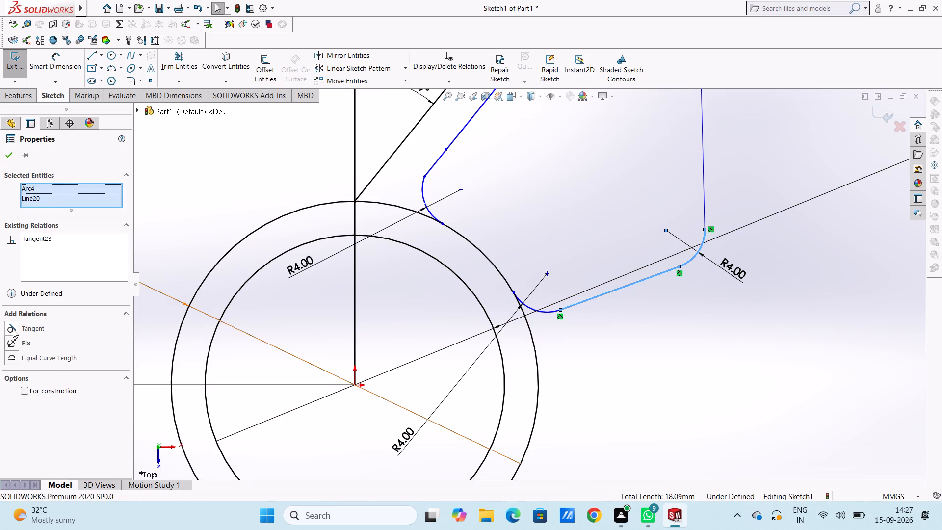
click(12, 325)
click(196, 208)
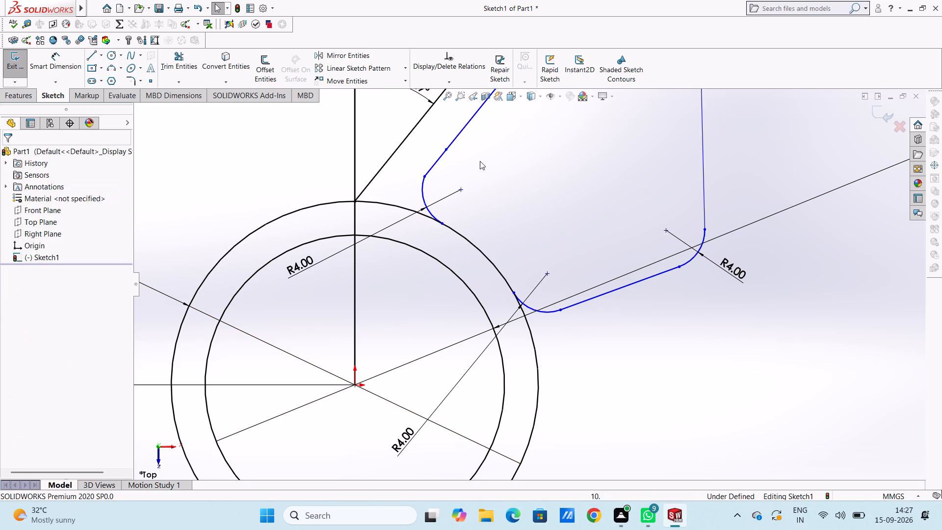
Make the upper 4 mm connecting arc tangent to the offset slanted line.
click(421, 188)
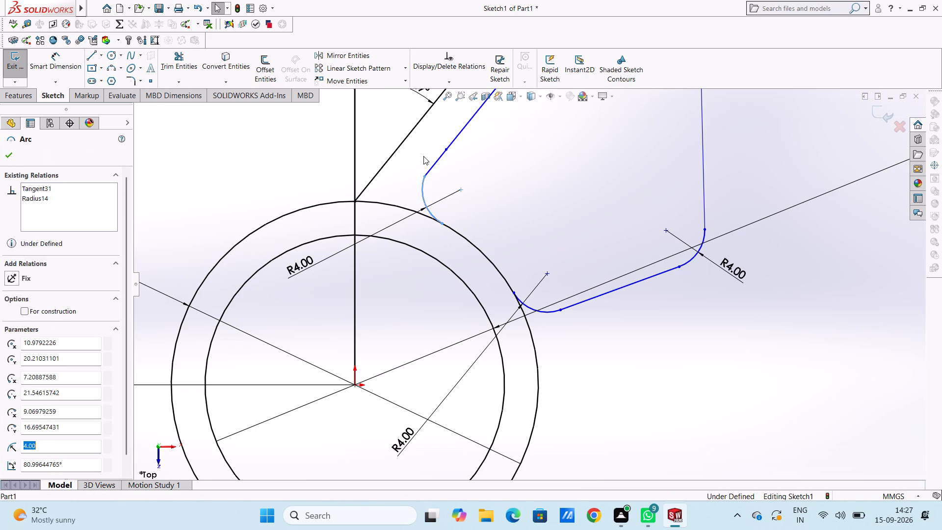
ctrl+click(439, 160)
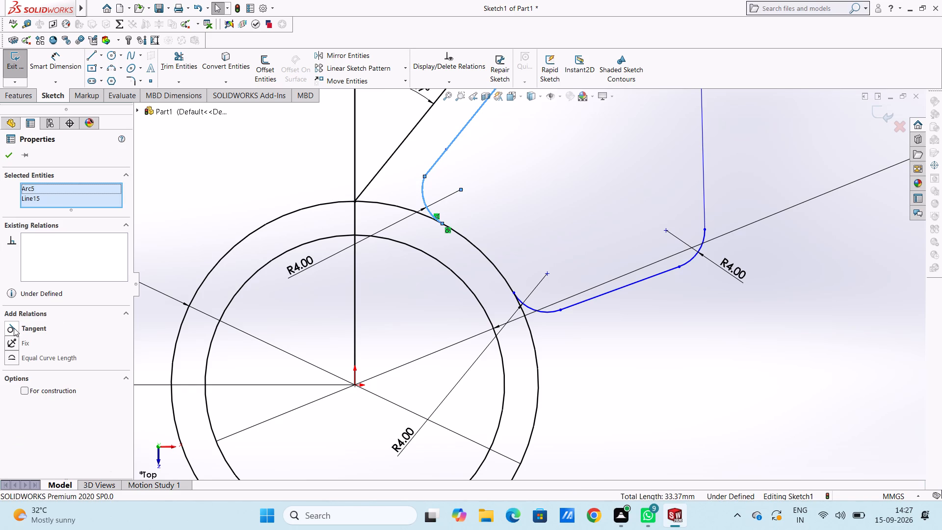
click(14, 327)
click(197, 188)
Move the point near the offset slanted line's upper end onto that line's intersection with the 10° top line.
scroll(197, 188, down, 1)
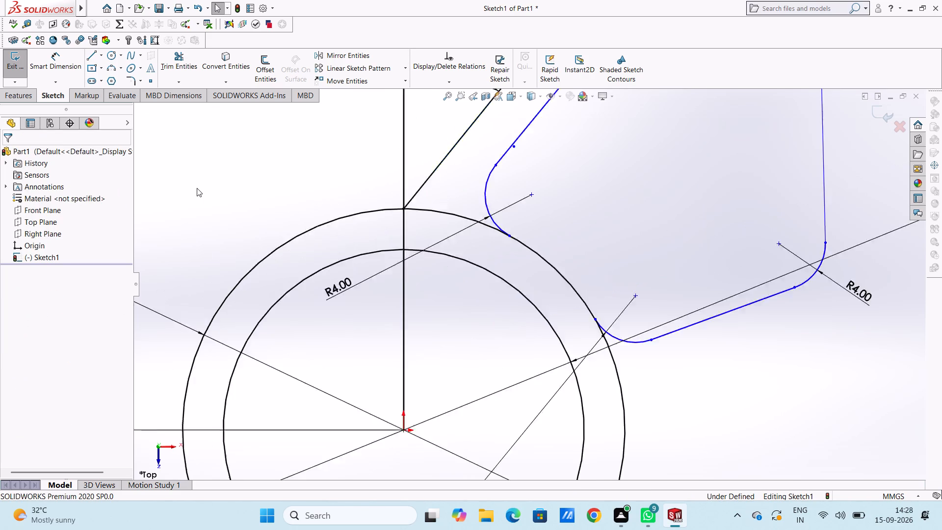
scroll(197, 188, down, 2)
scroll(197, 188, up, 7)
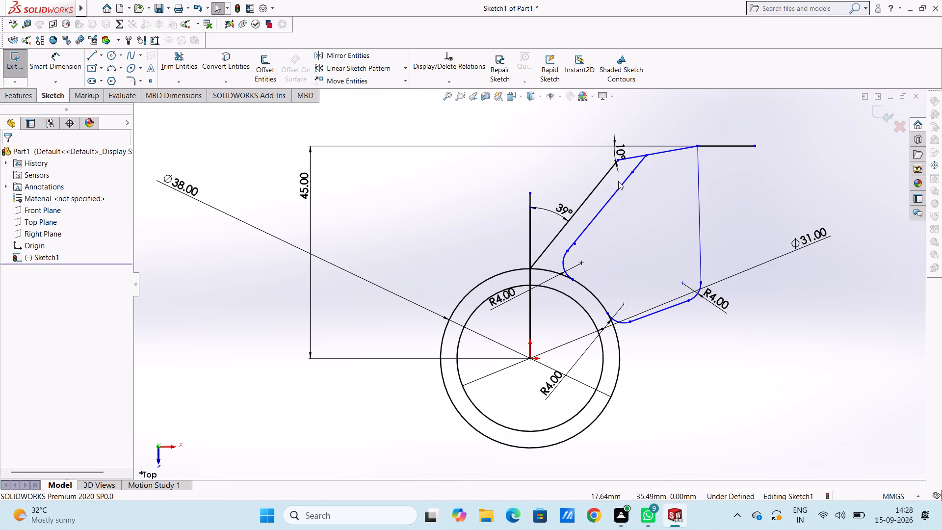
drag(634, 171, 645, 157)
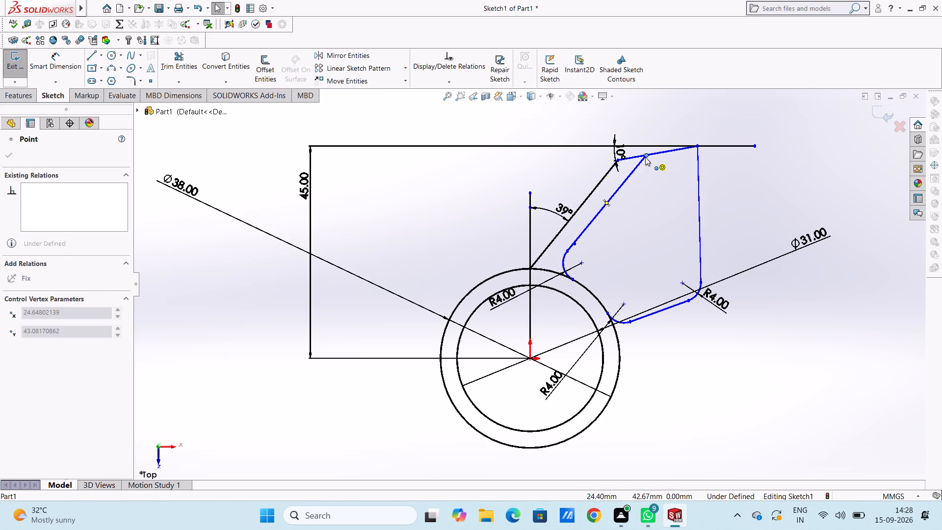
drag(645, 157, 645, 157)
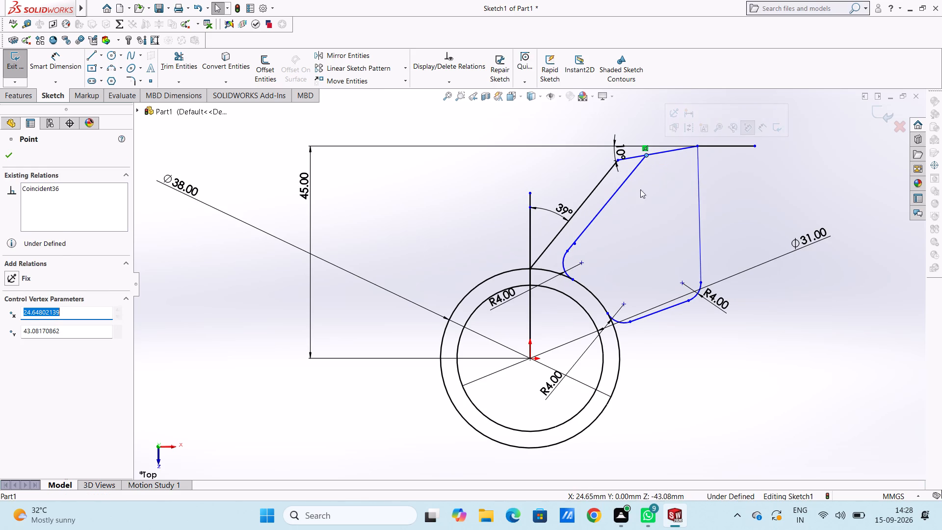
Dimension the angle between the slanted arm line and the offset slanted line as 4°.
scroll(633, 218, down, 3)
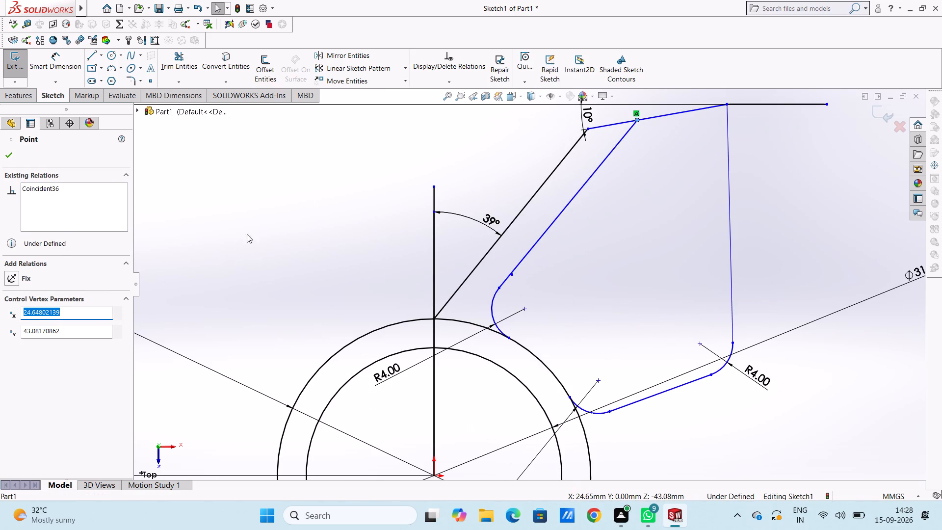
click(54, 68)
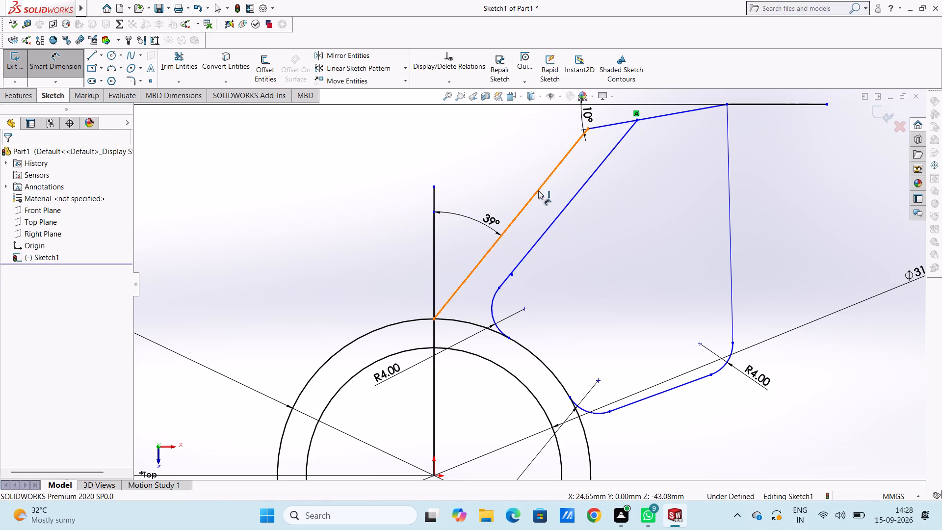
click(538, 190)
click(568, 204)
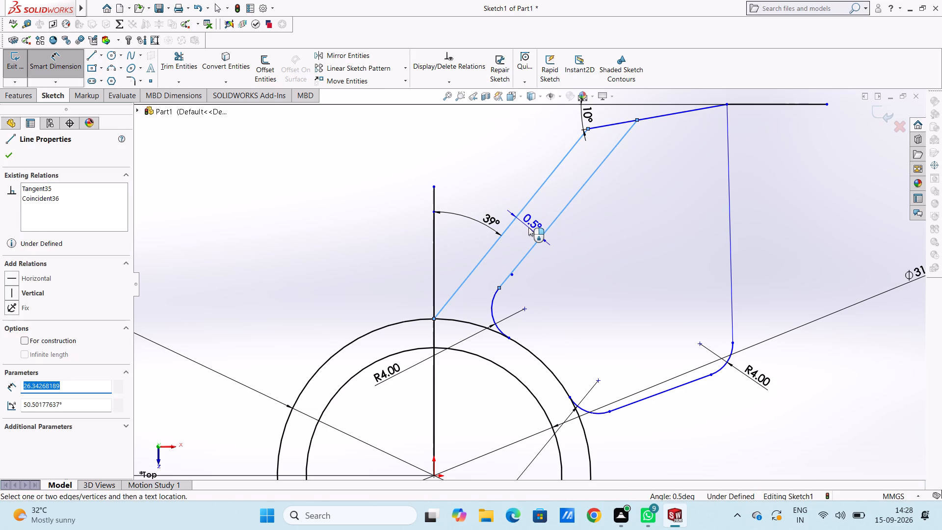
click(528, 227)
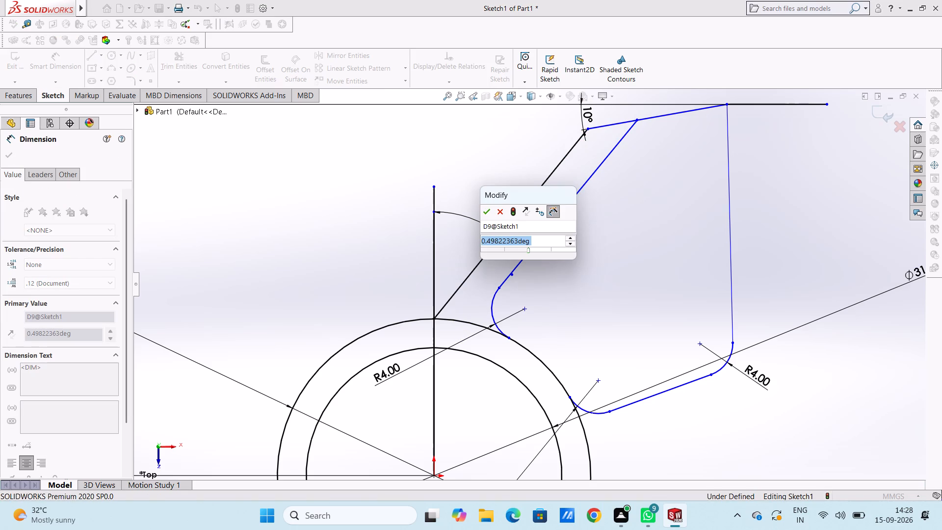
key(4)
key(Return)
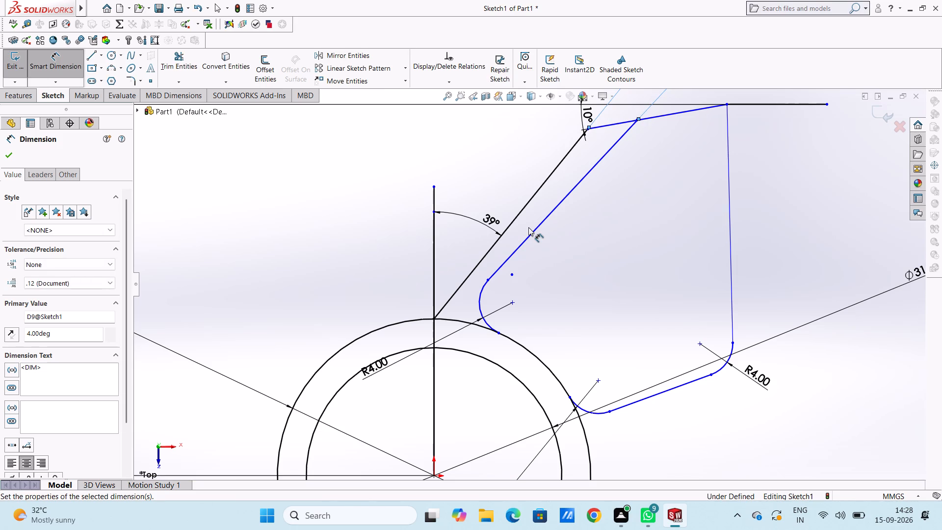
Undo the recent edits back through the 4° angle dimension, the connecting arcs' tangent relations and the trimmed line ends.
key(Escape)
key(Escape)
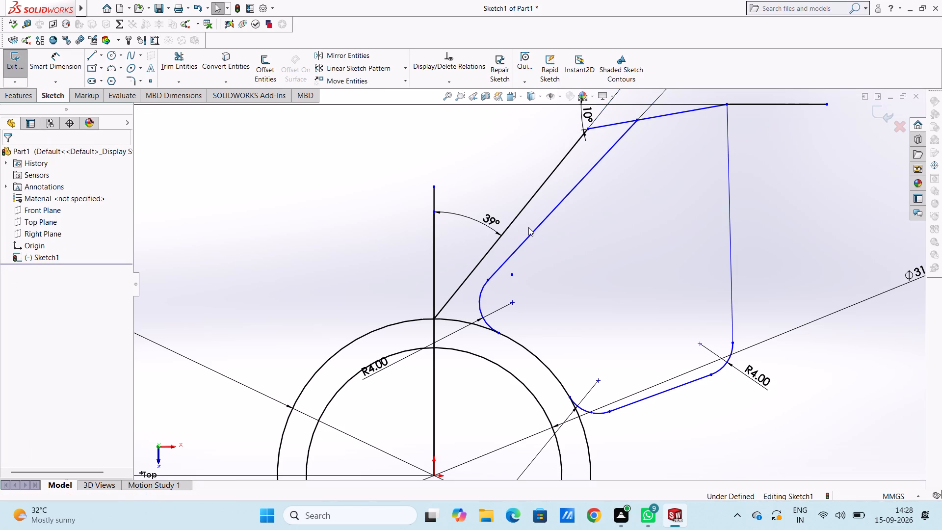
key(ctrl+z)
key(ctrl+z)
key(ctrl+z)
key(ctrl+z)
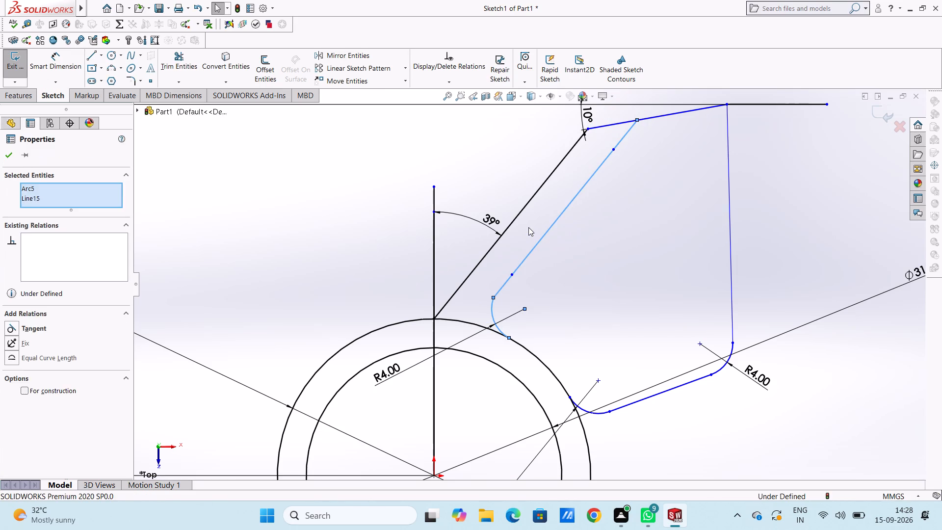
key(ctrl+z)
key(ctrl+z)
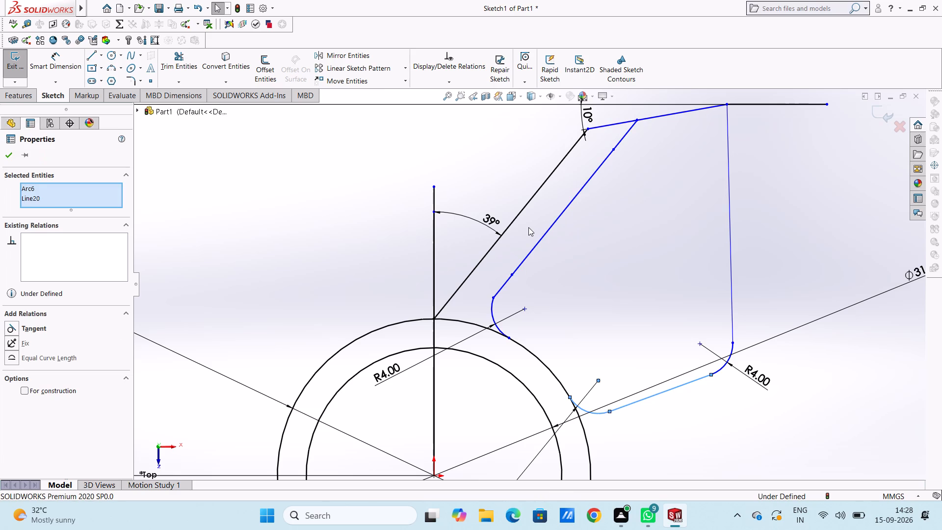
key(ctrl+z)
key(ctrl+z)
key(ctrl+z)
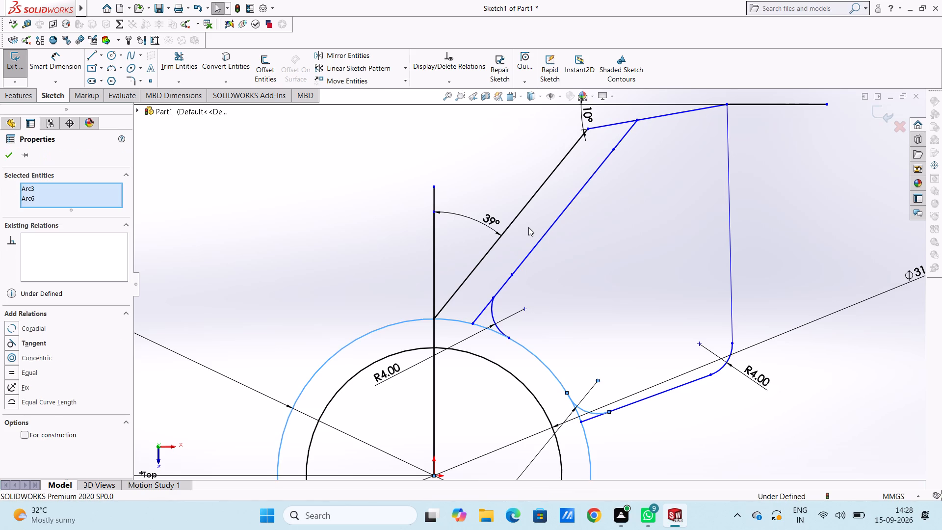
key(ctrl+z)
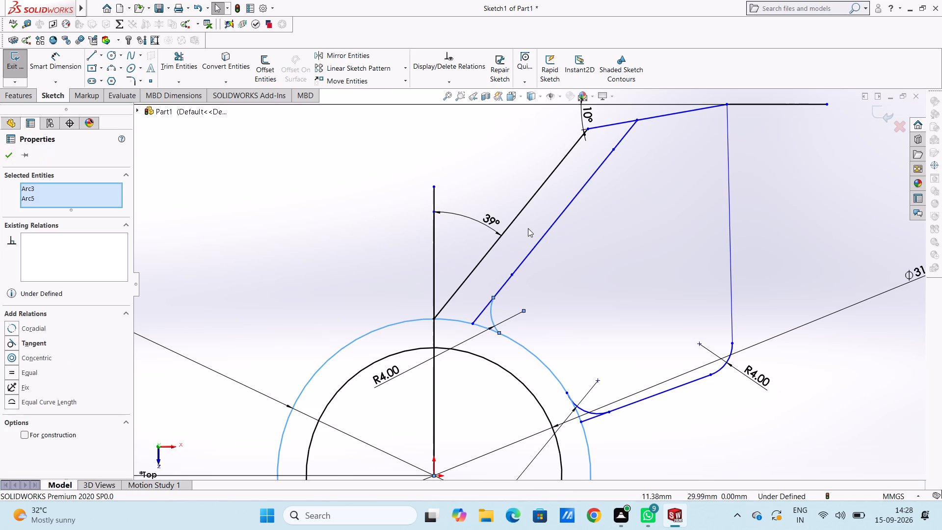
Dimension the distance between the slanted arm line and the parallel offset slanted line as 4 mm.
click(65, 62)
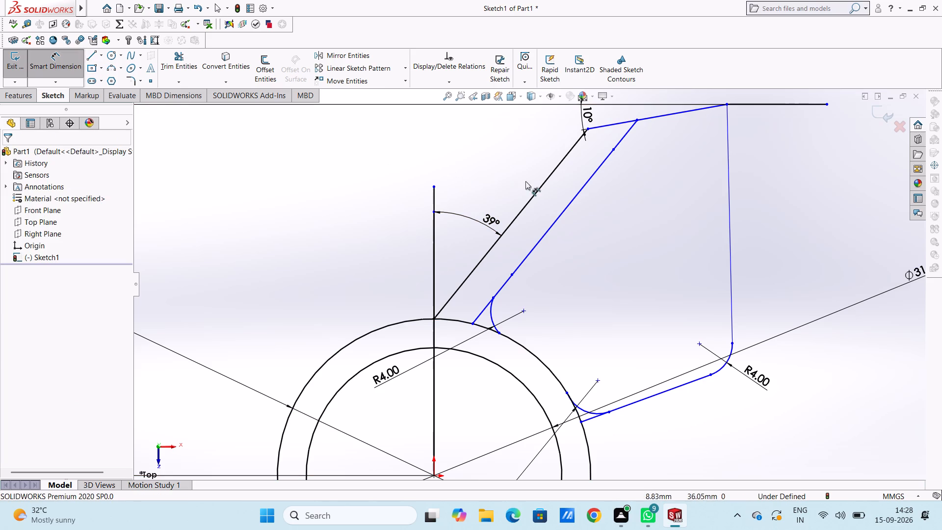
click(544, 185)
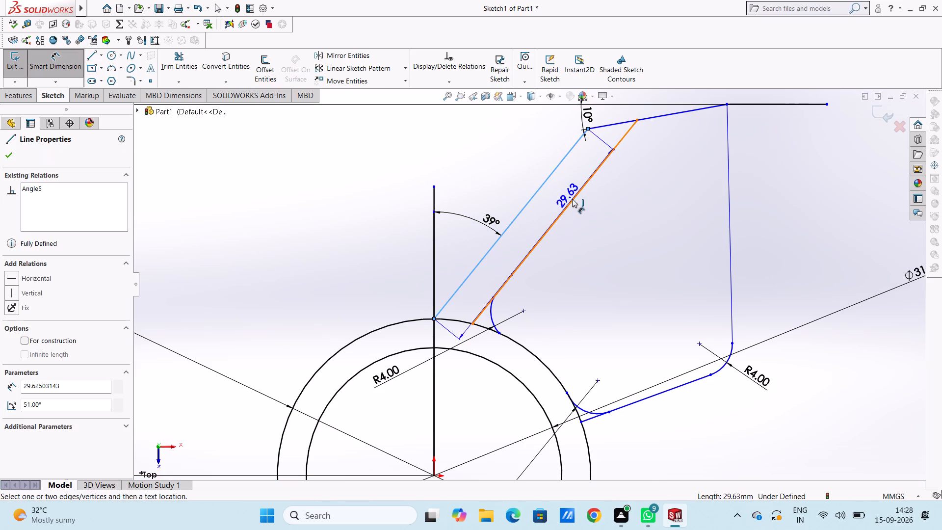
click(572, 200)
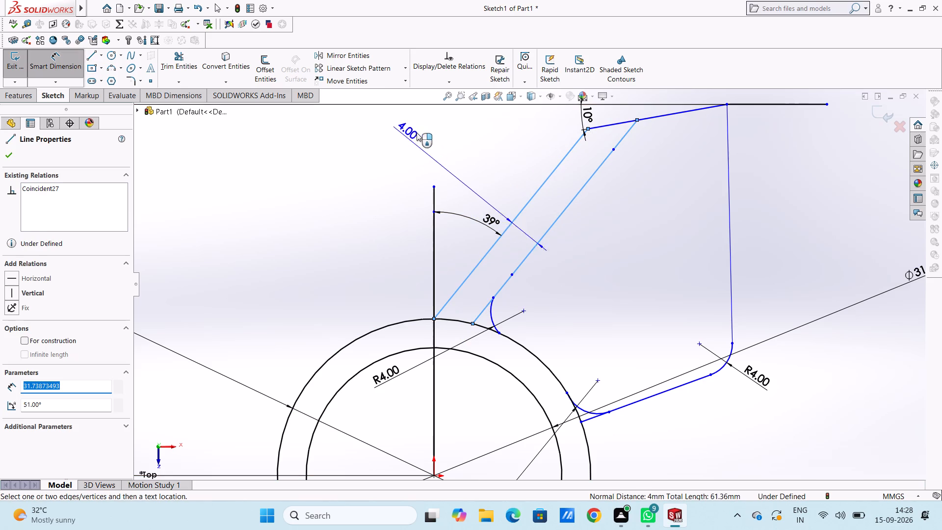
click(422, 132)
key(Return)
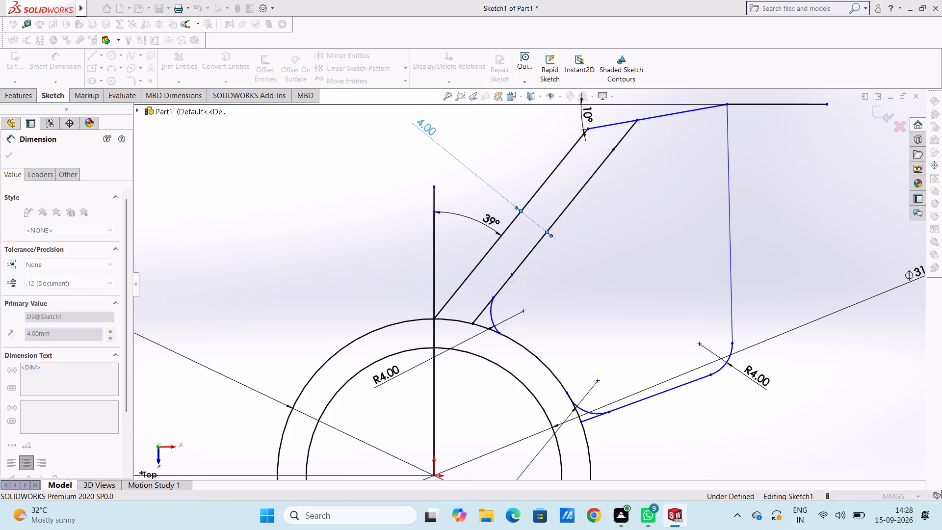
click(377, 189)
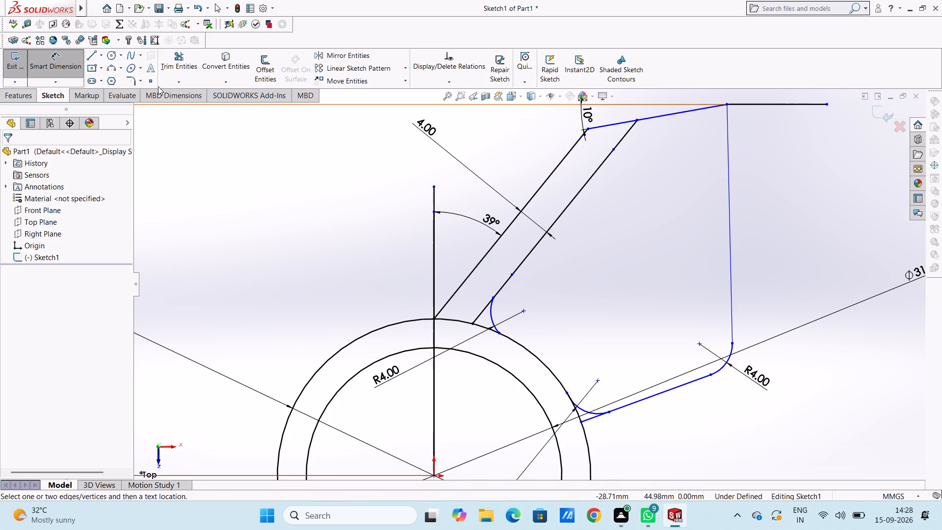
Trim the ends of the offset slanted line and the lower sloped line that extend past their 4 mm arcs to the outer circle.
click(177, 68)
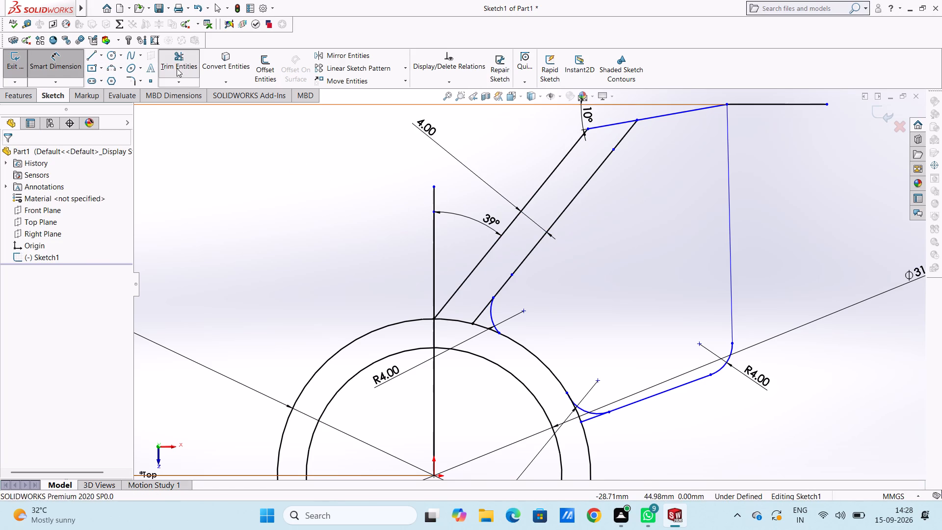
click(475, 317)
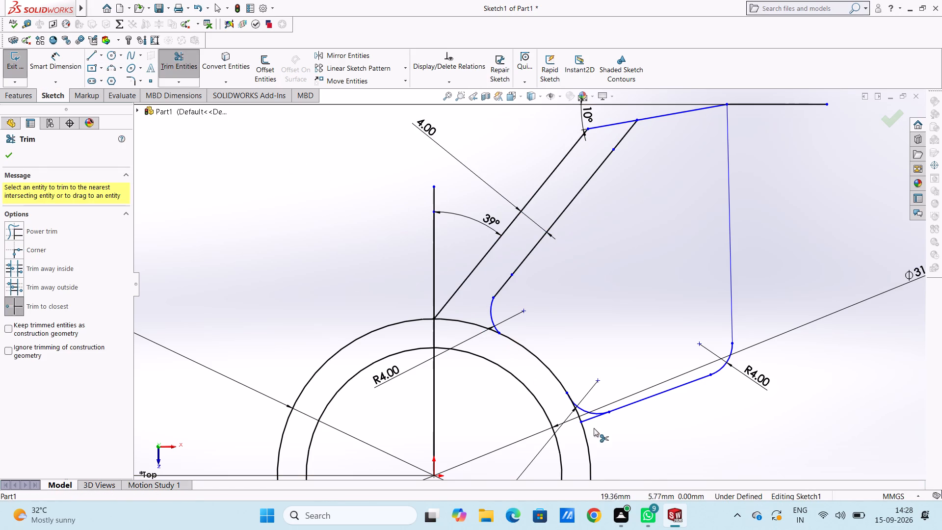
click(590, 419)
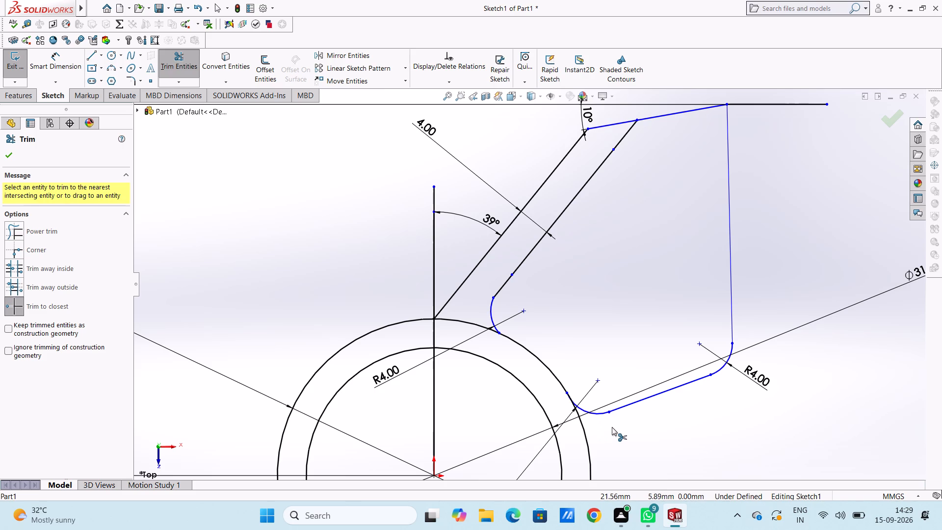
key(Escape)
key(Escape)
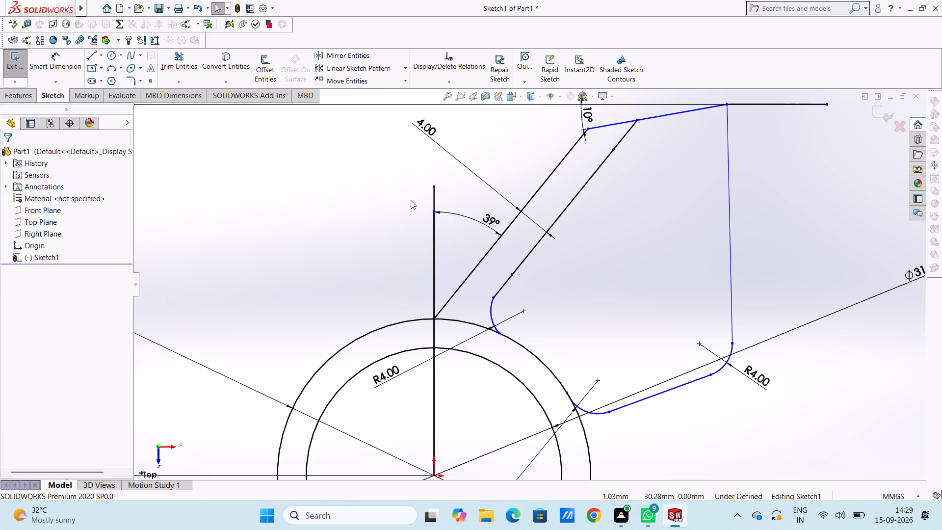
click(77, 66)
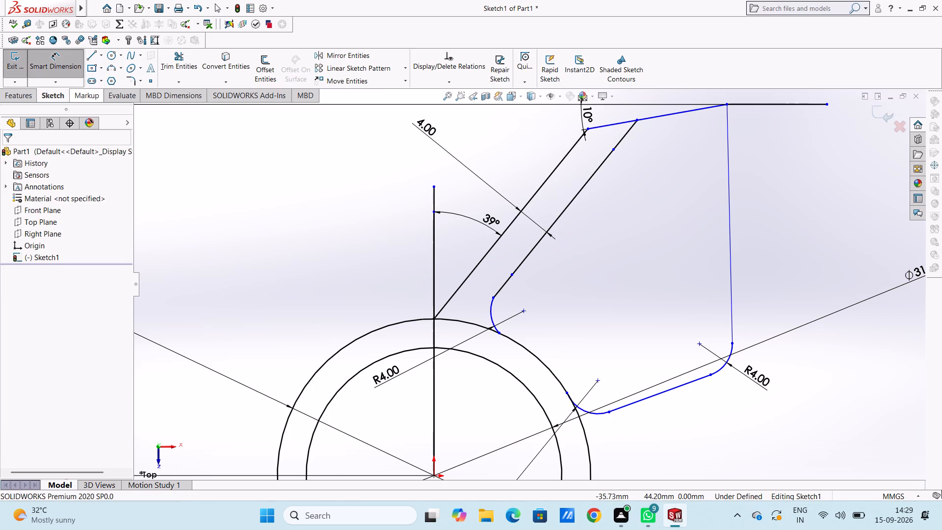
key(Escape)
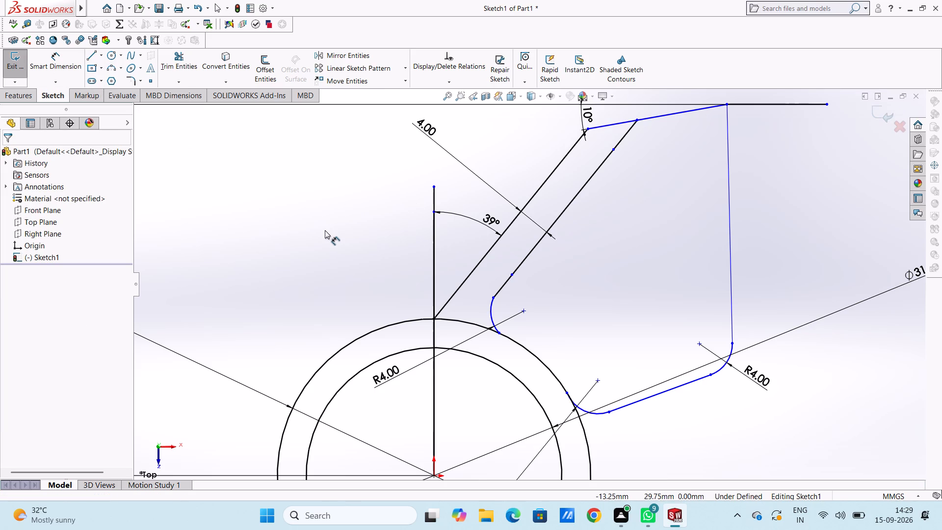
Make the upper 4 mm connecting arc tangent to the outer circle and to the offset slanted line.
click(492, 317)
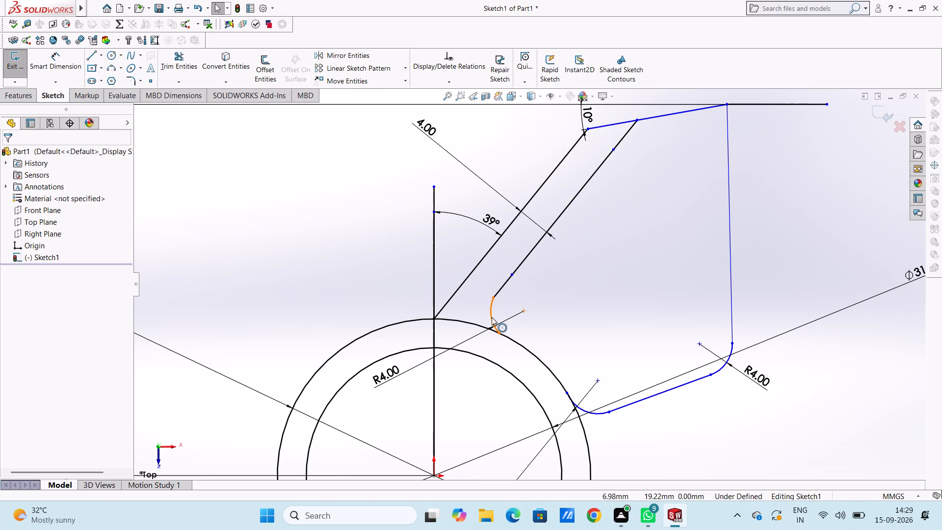
ctrl+click(510, 336)
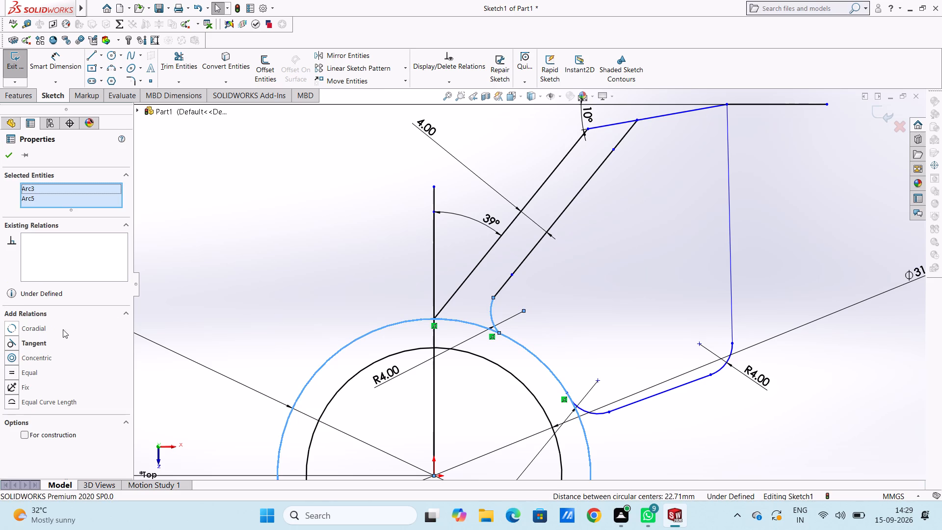
click(15, 342)
click(260, 309)
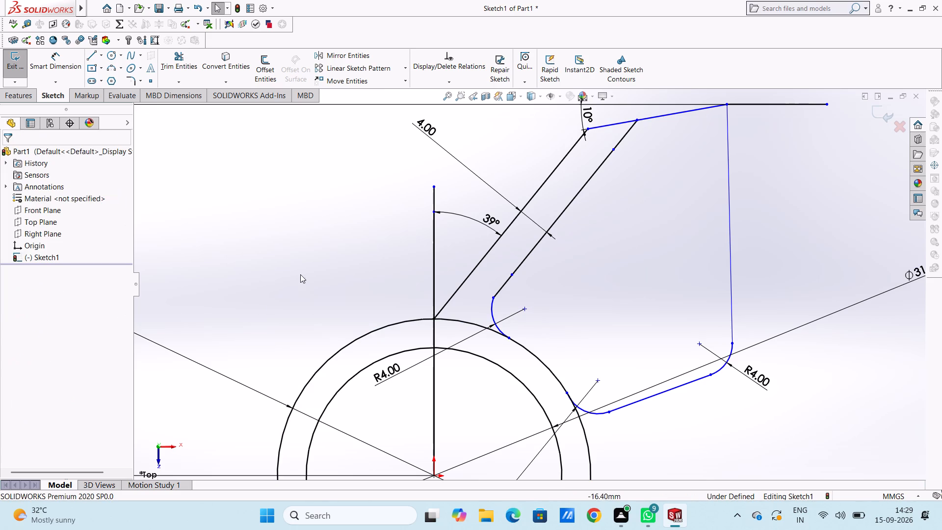
click(492, 304)
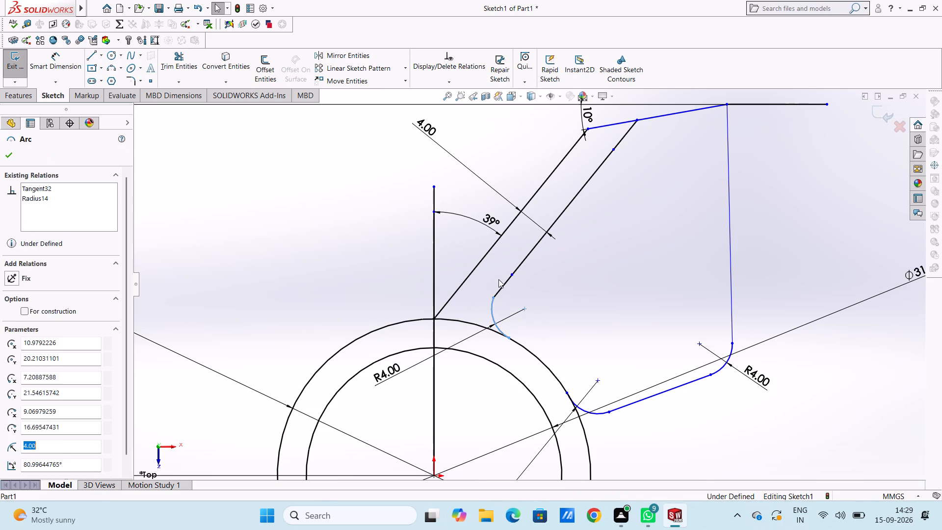
ctrl+click(504, 284)
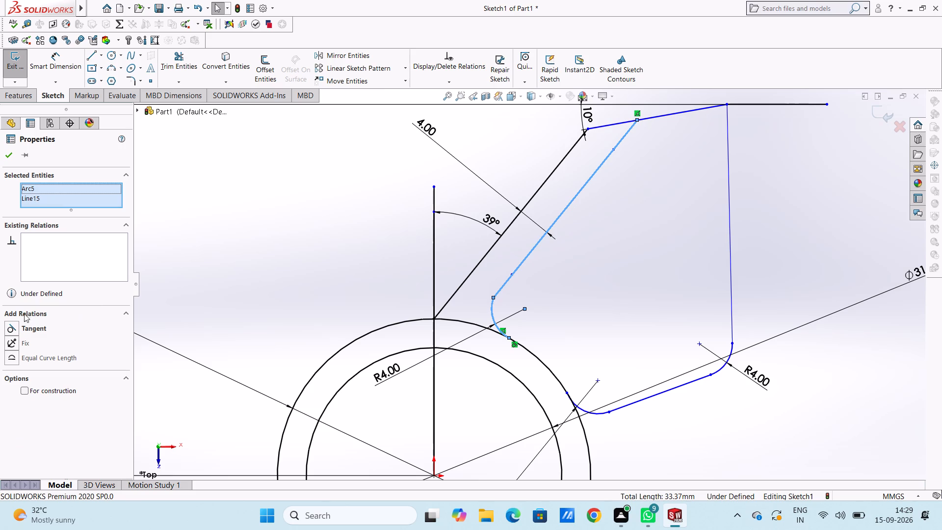
click(14, 327)
click(230, 230)
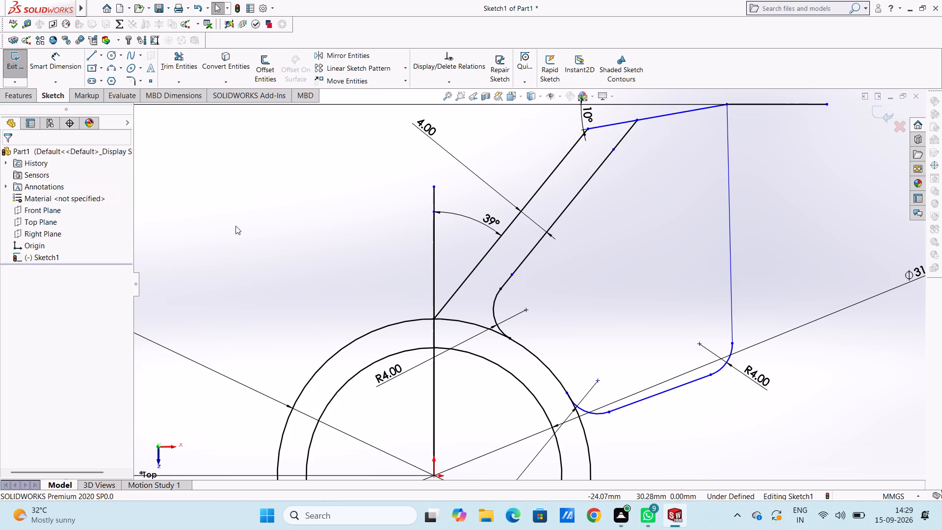
Make the lower 4 mm connecting arc tangent to the outer circle and to the lower sloped line.
click(591, 410)
ctrl+click(557, 375)
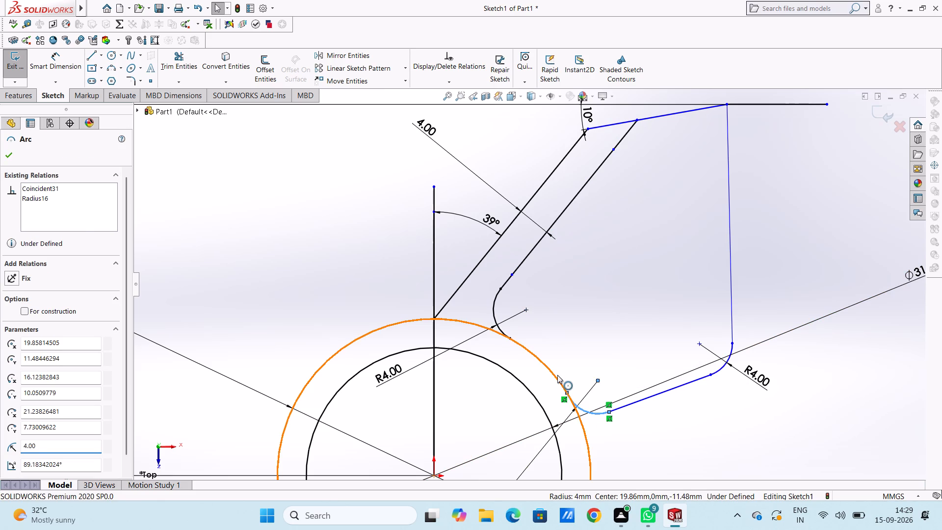
click(18, 344)
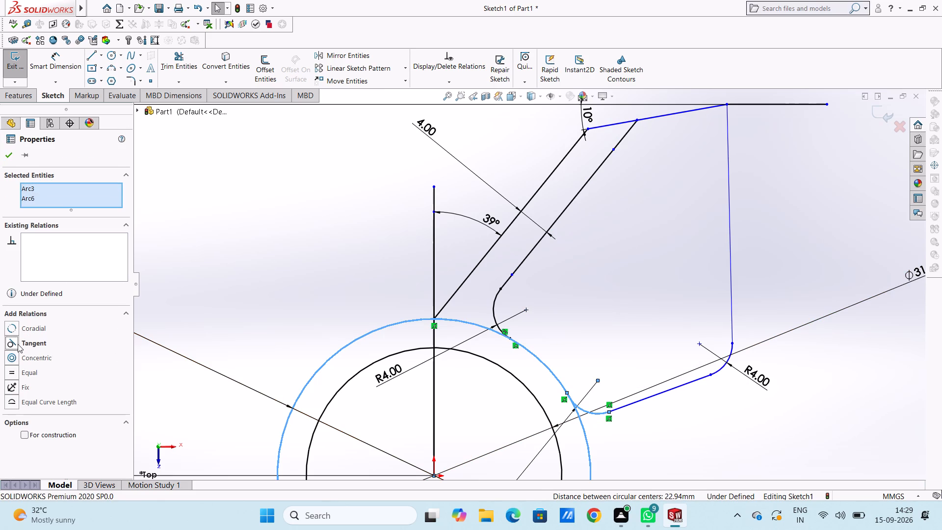
click(280, 297)
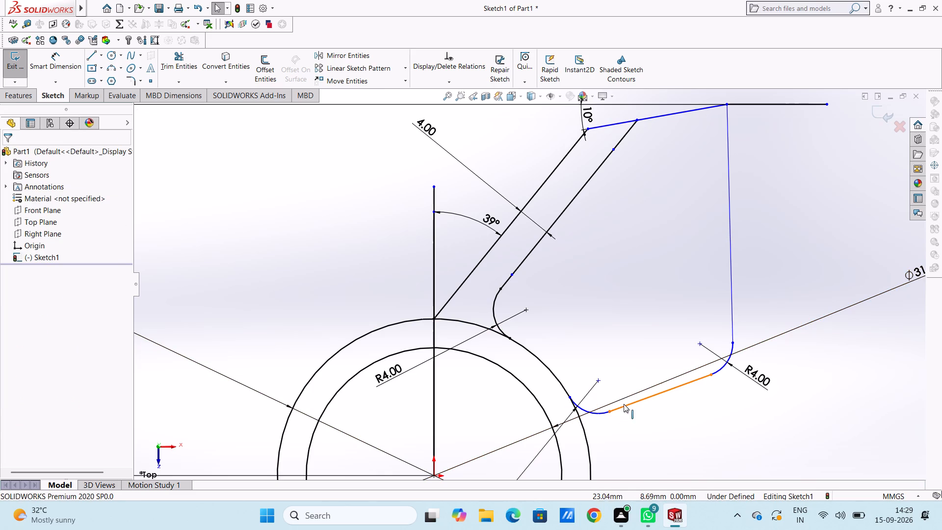
click(600, 409)
click(600, 414)
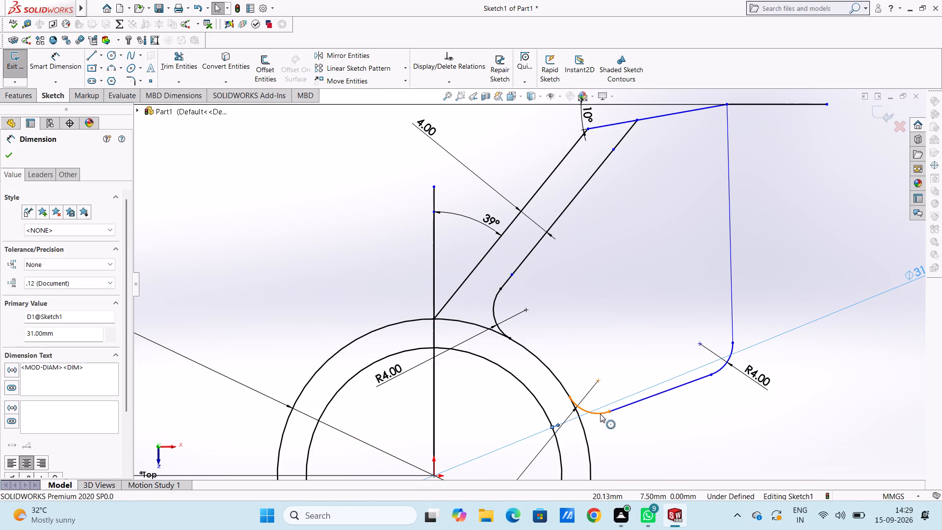
ctrl+click(623, 407)
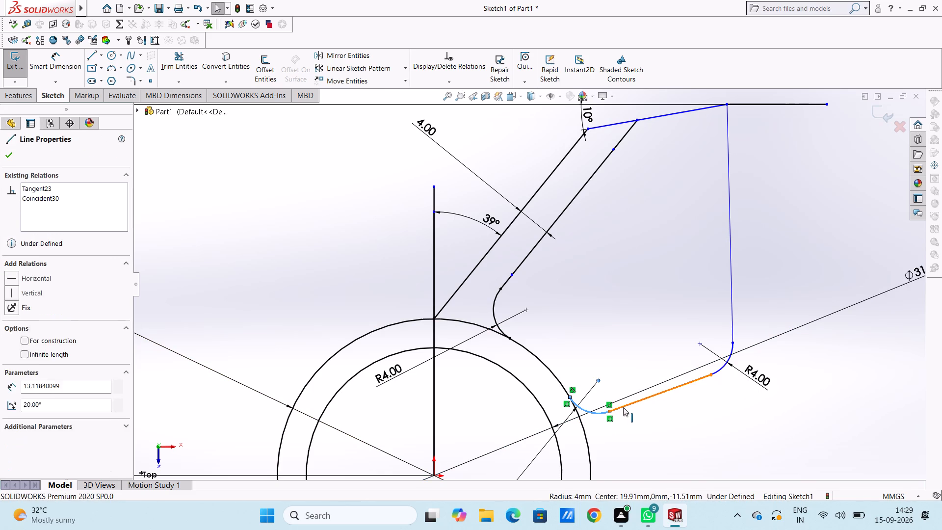
click(10, 329)
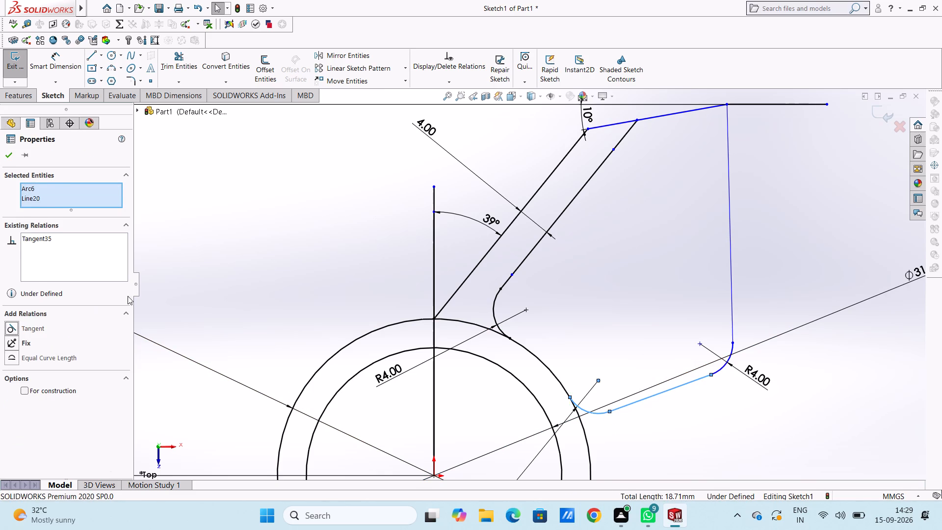
click(199, 279)
Examine the slanted arm lines, the 10° top line and the overall profile of the sketch.
scroll(230, 268, down, 1)
scroll(658, 223, down, 3)
scroll(658, 223, up, 2)
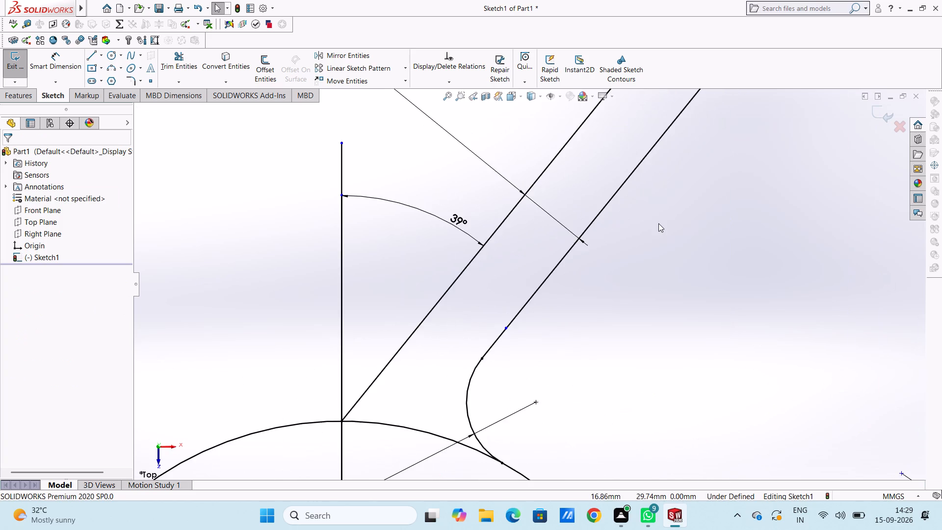
scroll(658, 223, up, 6)
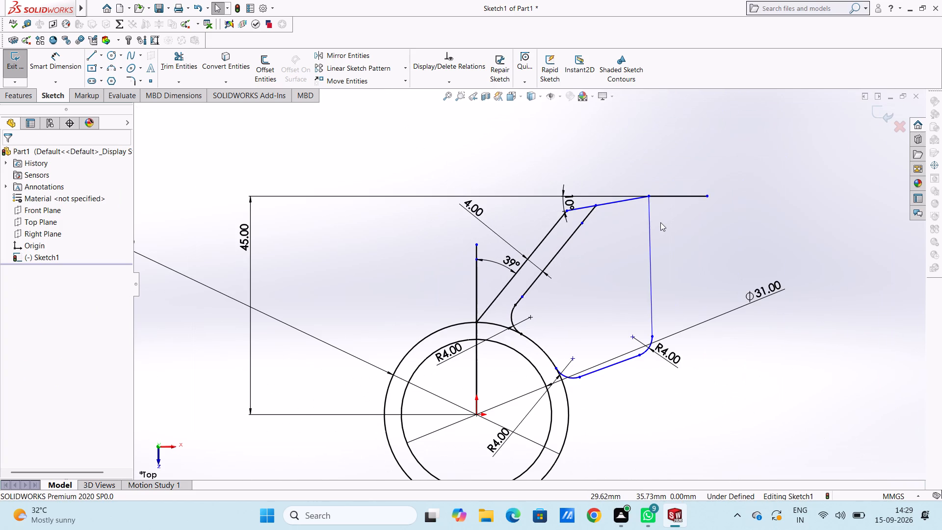
scroll(630, 222, down, 5)
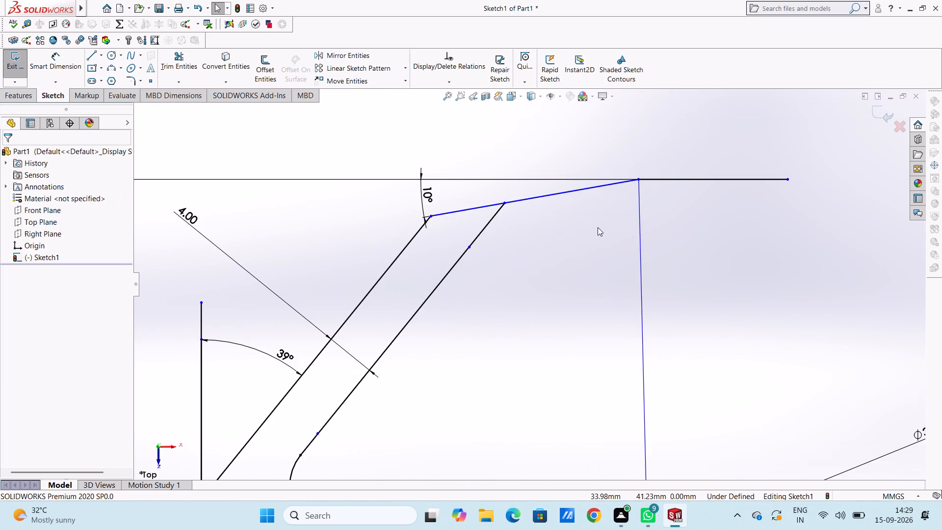
scroll(473, 174, down, 4)
scroll(513, 194, down, 4)
scroll(513, 195, up, 5)
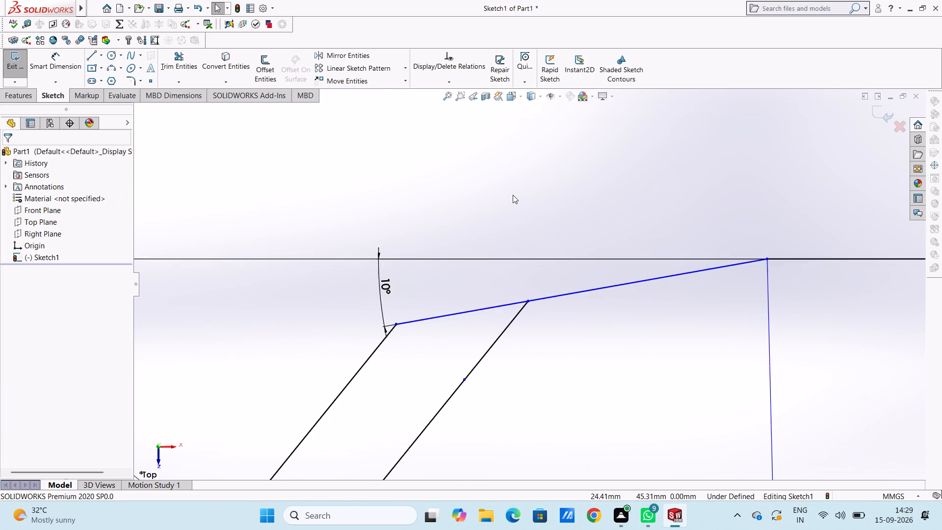
scroll(513, 195, up, 4)
scroll(524, 452, up, 9)
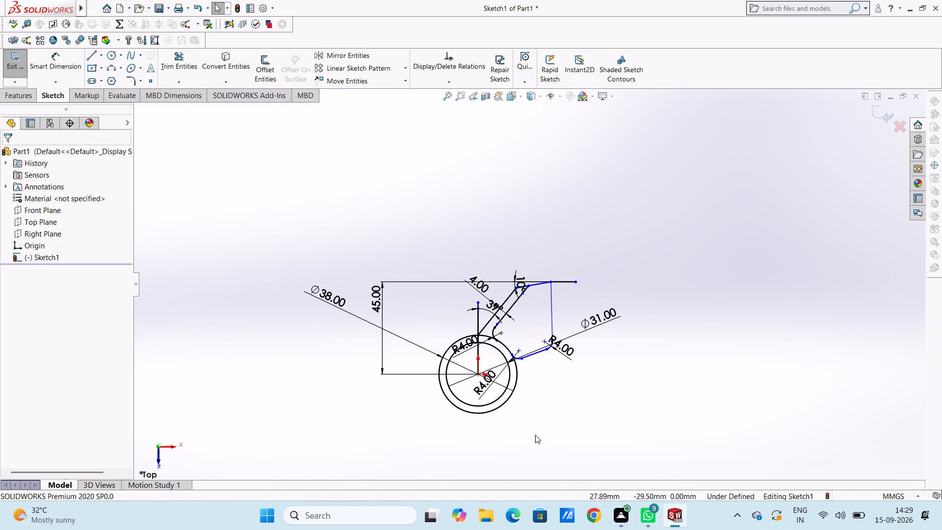
scroll(588, 337, down, 3)
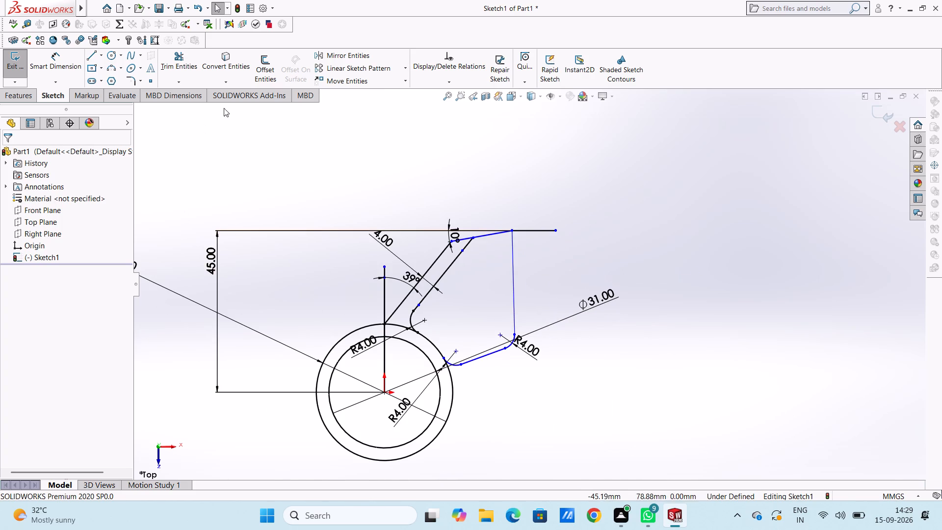
Offset the near-vertical side line 4 mm outward, away from the arm, as a single line without its chain.
click(257, 74)
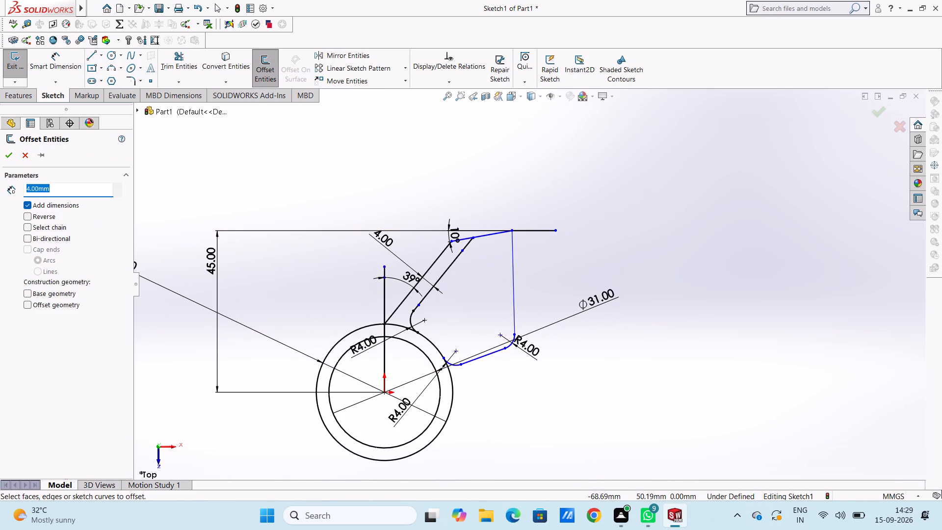
click(514, 307)
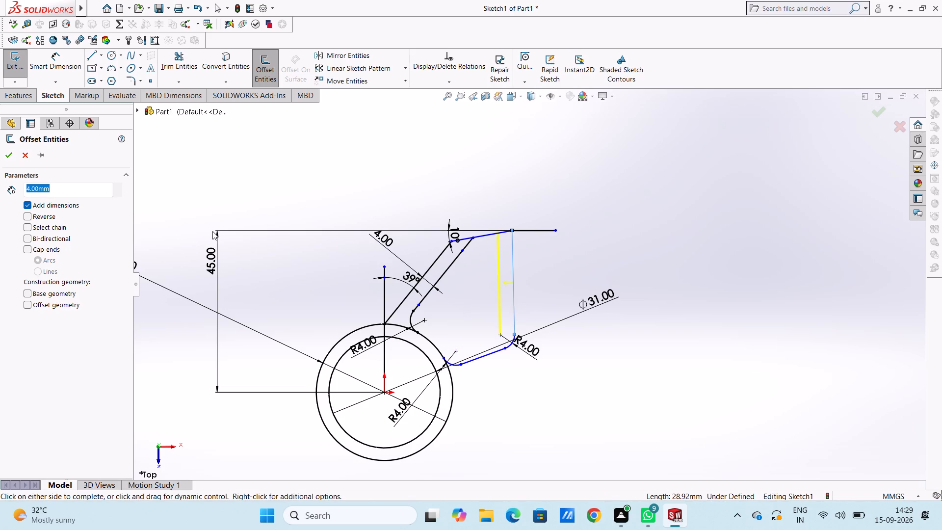
click(26, 215)
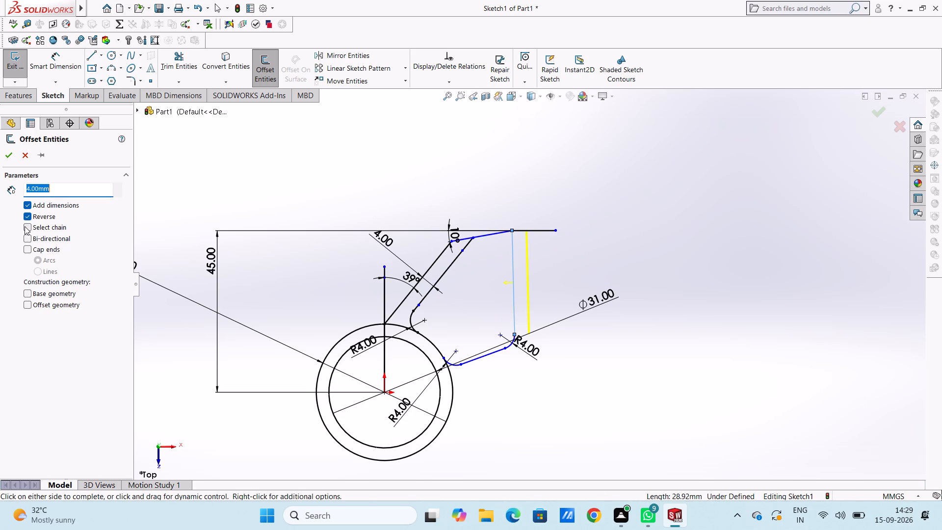
click(25, 226)
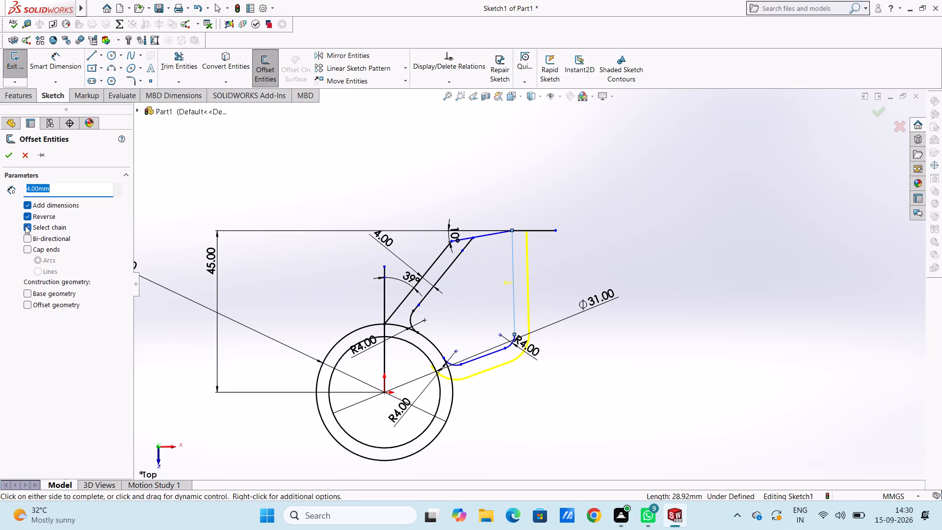
click(25, 226)
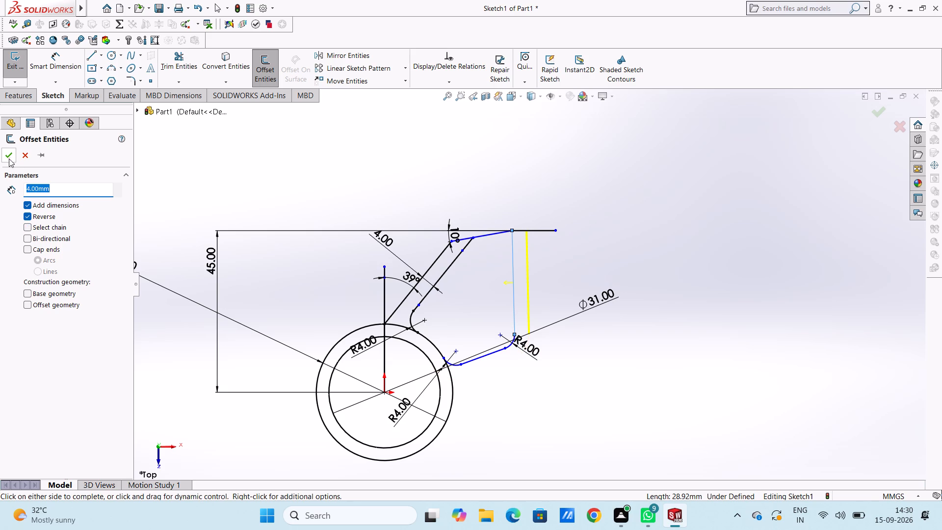
click(7, 157)
Trim the end of the horizontal top line that extends beyond the new offset side line.
scroll(471, 179, down, 4)
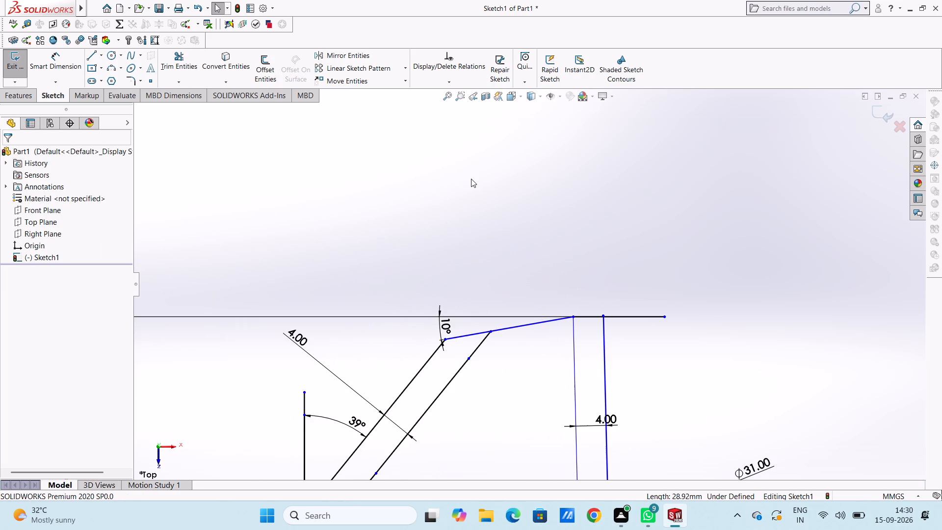
click(169, 66)
click(636, 317)
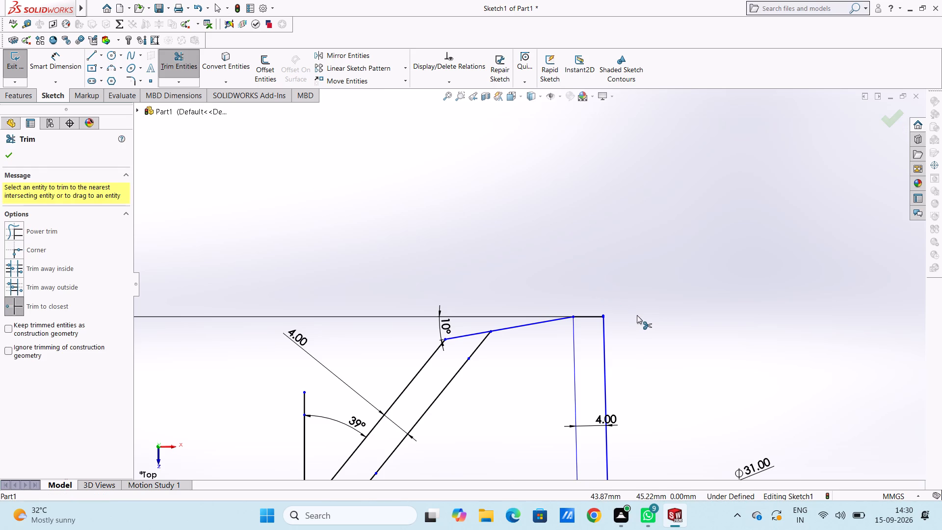
key(Escape)
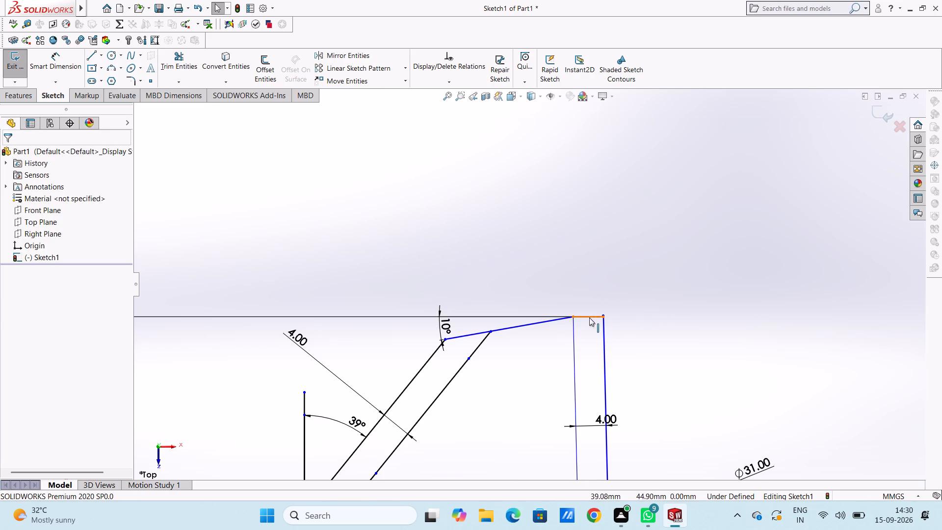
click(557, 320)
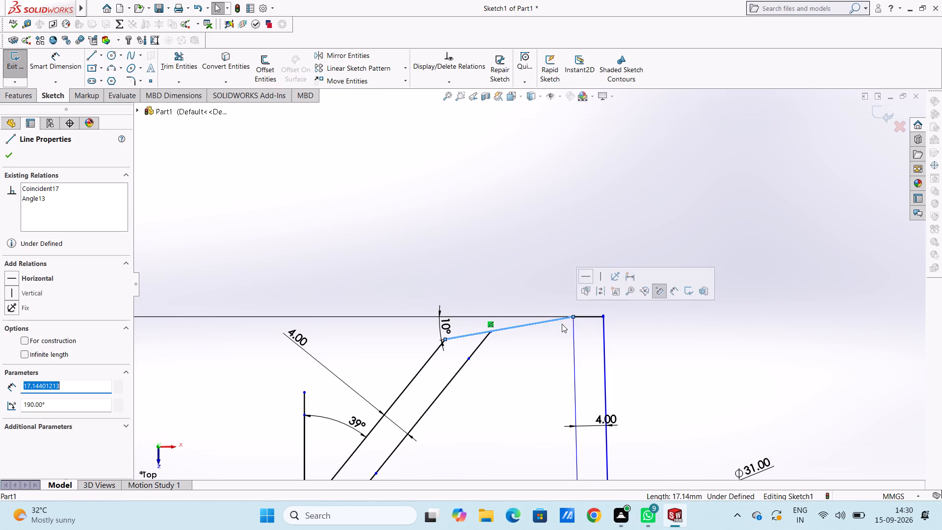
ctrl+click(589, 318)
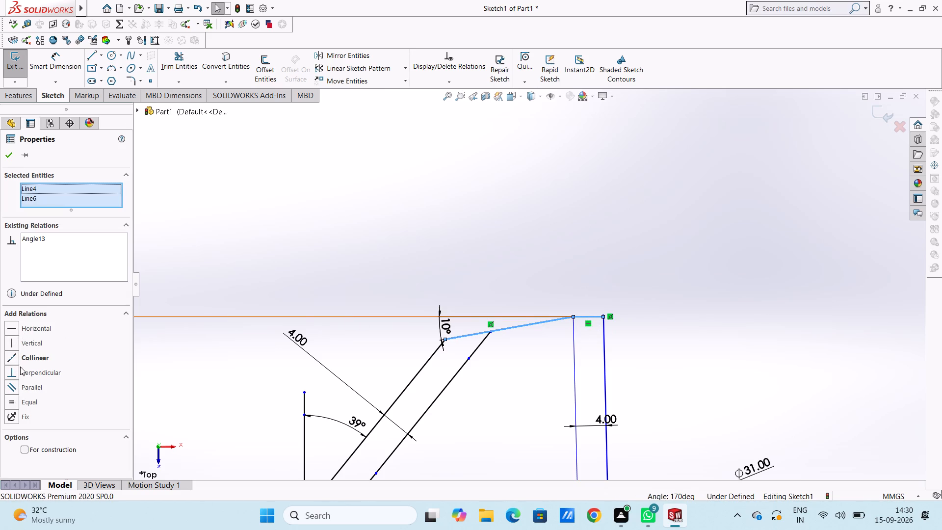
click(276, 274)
Draw a sloped line about 21 mm long from the outer side line's top end to the outer slanted arm line's top end.
scroll(296, 279, down, 1)
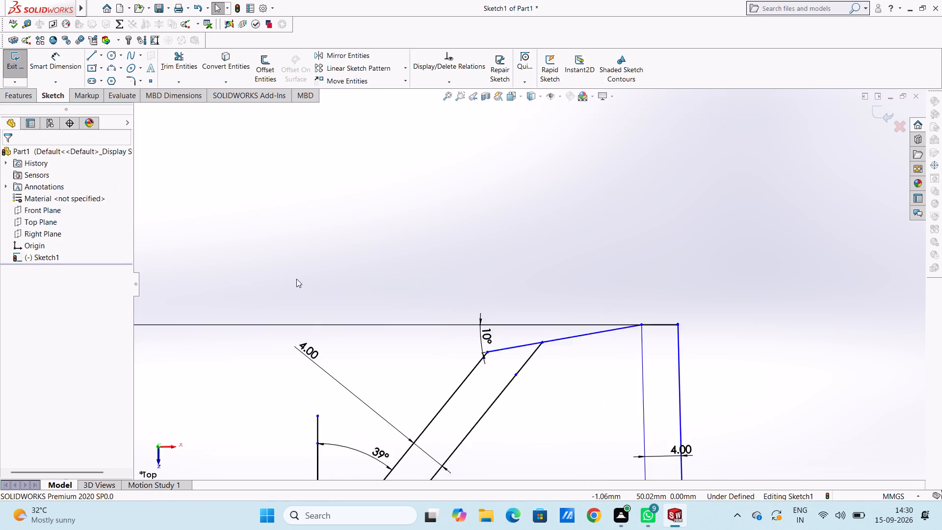
scroll(296, 279, down, 2)
scroll(296, 279, up, 9)
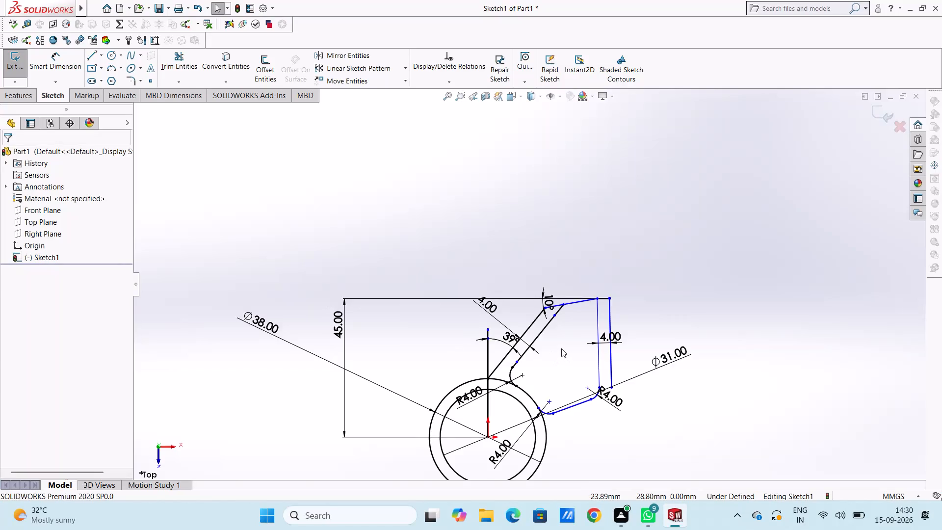
scroll(561, 348, down, 5)
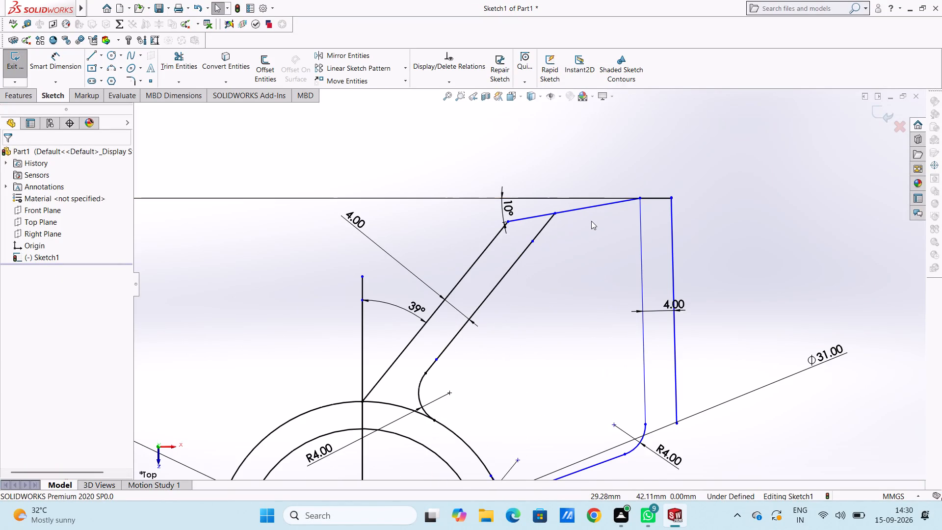
click(94, 56)
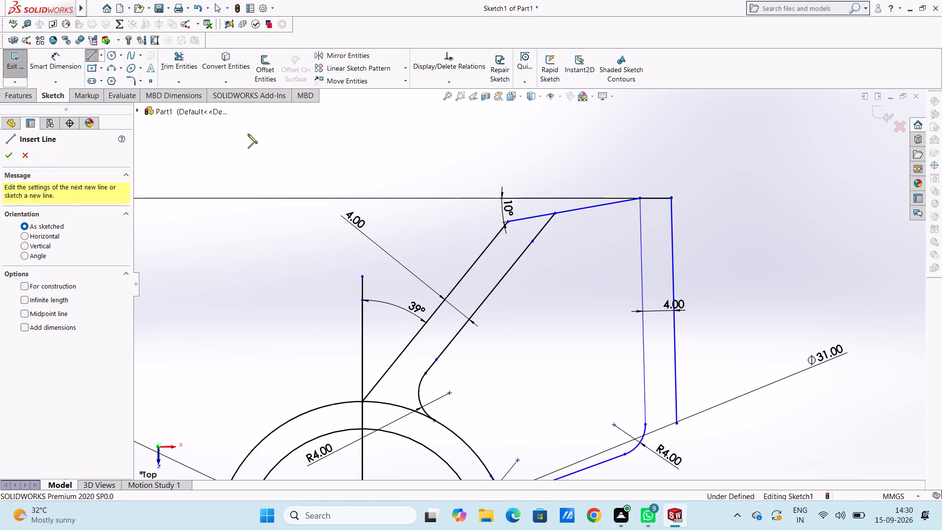
click(671, 197)
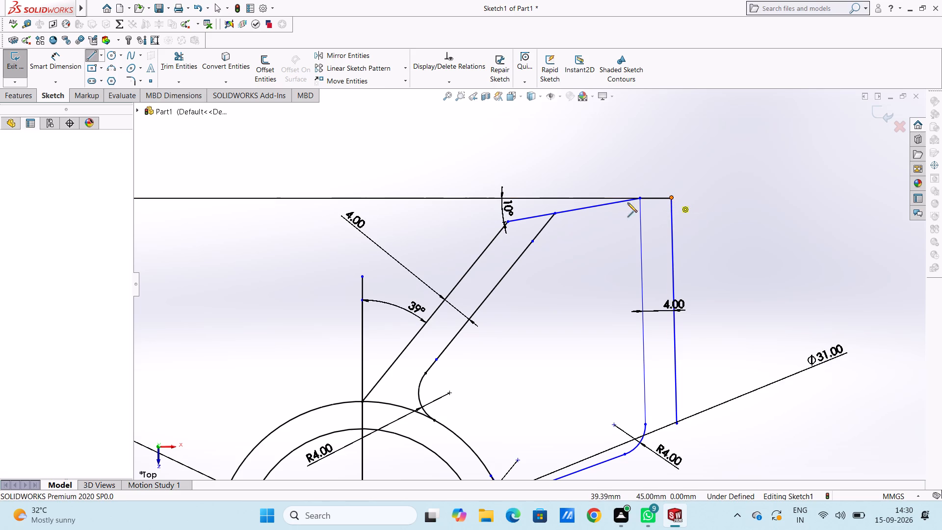
click(506, 221)
key(Escape)
key(Escape)
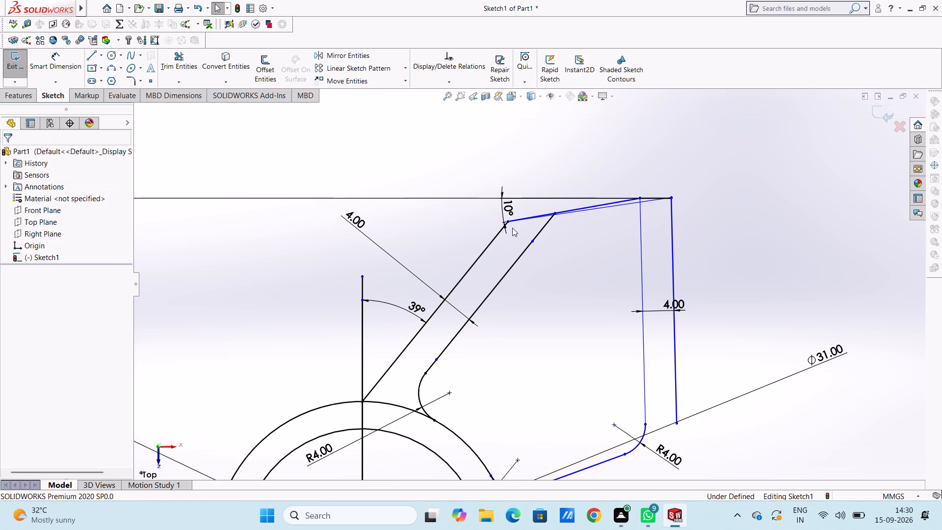
Trim away the 10° line and the ends of the inner slanted and inner side lines above the new sloped top line.
scroll(610, 222, down, 5)
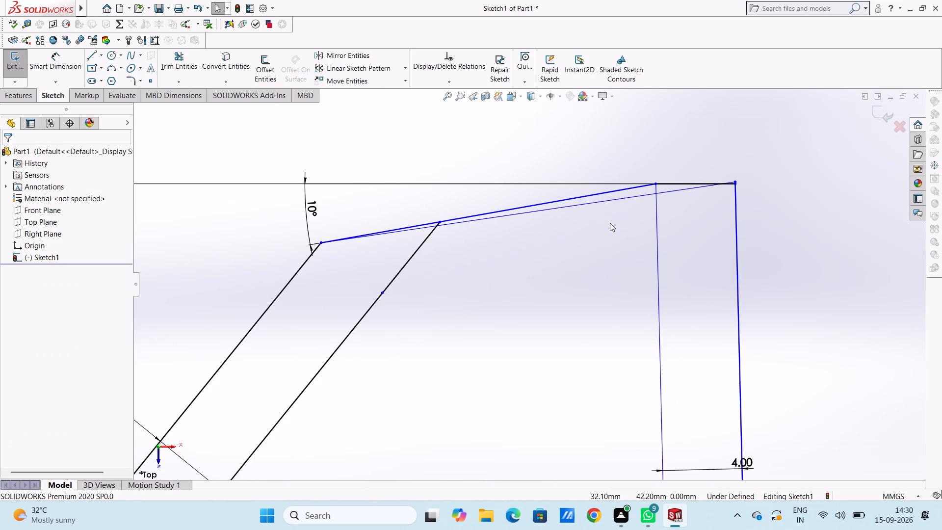
scroll(610, 223, down, 1)
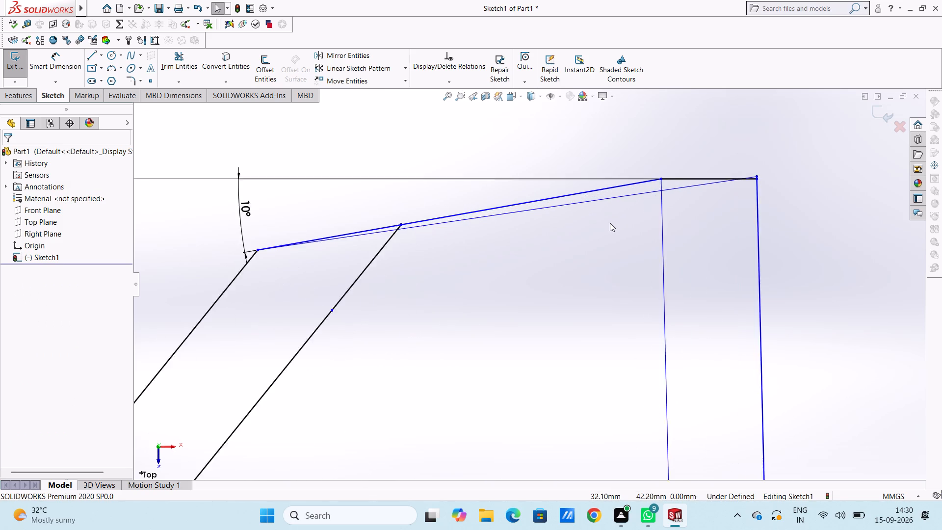
scroll(610, 223, down, 2)
click(180, 68)
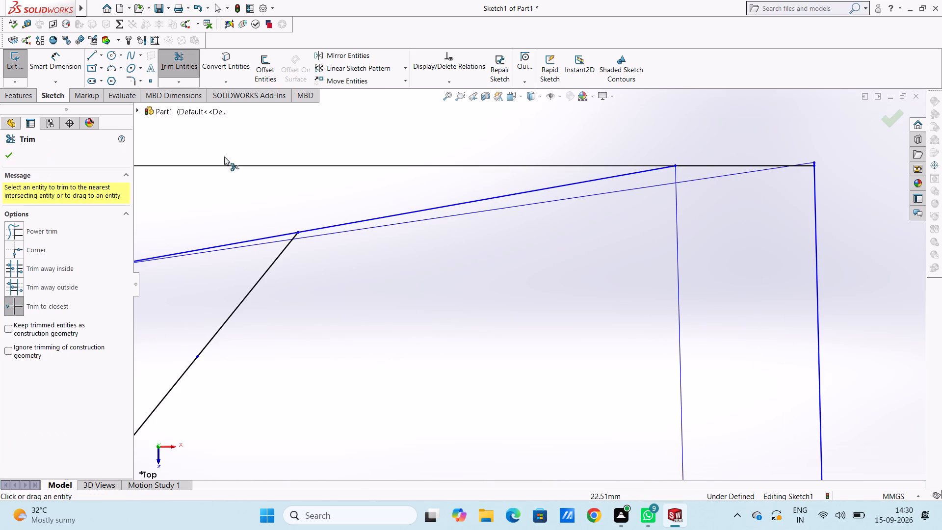
click(250, 241)
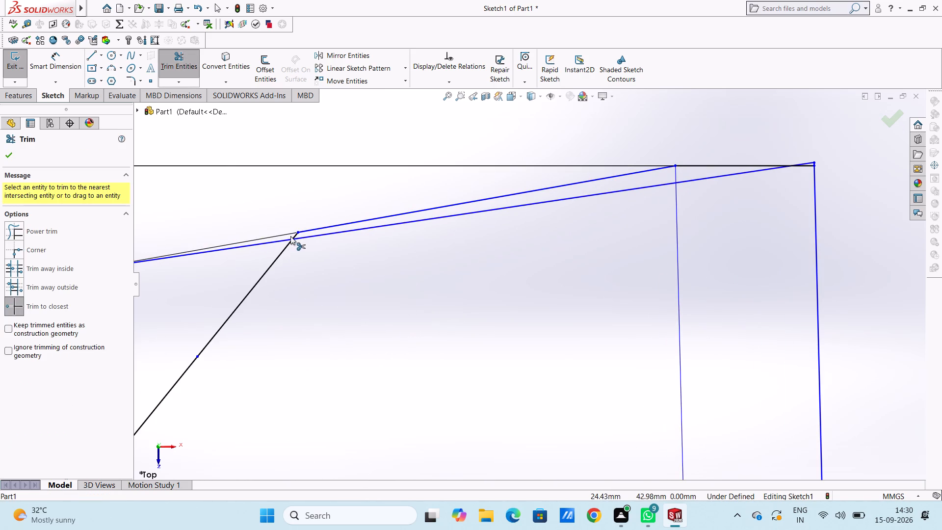
click(296, 236)
click(306, 229)
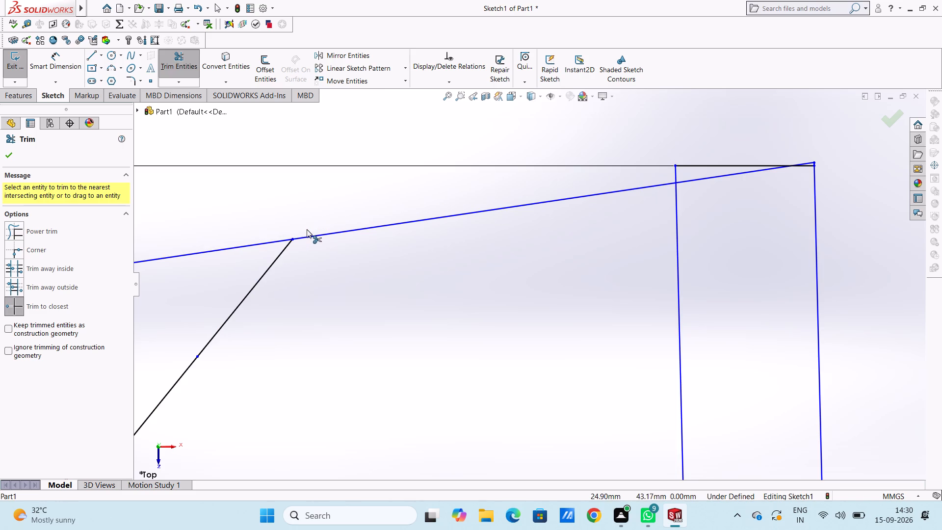
click(674, 178)
Trim away the horizontal top line on both sides of its crossing with the sloped top line, along with its associated dimensions.
click(703, 165)
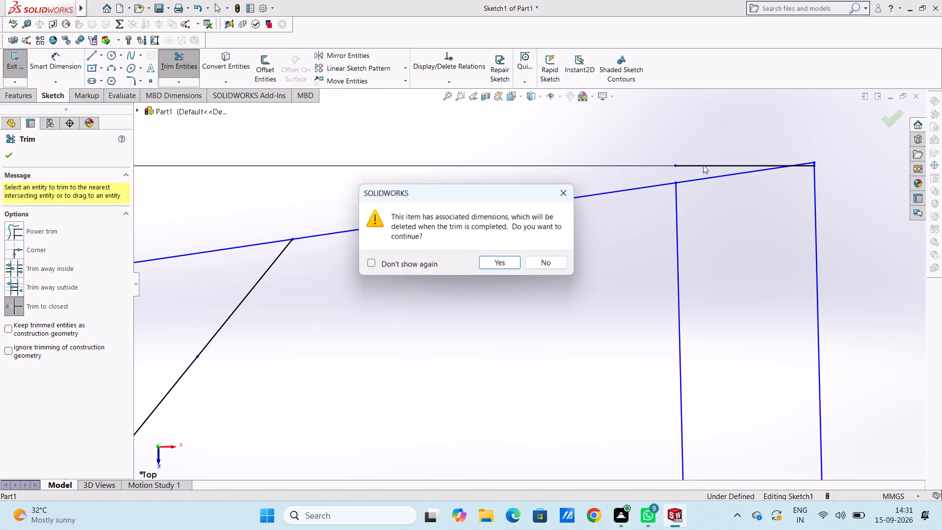
click(570, 191)
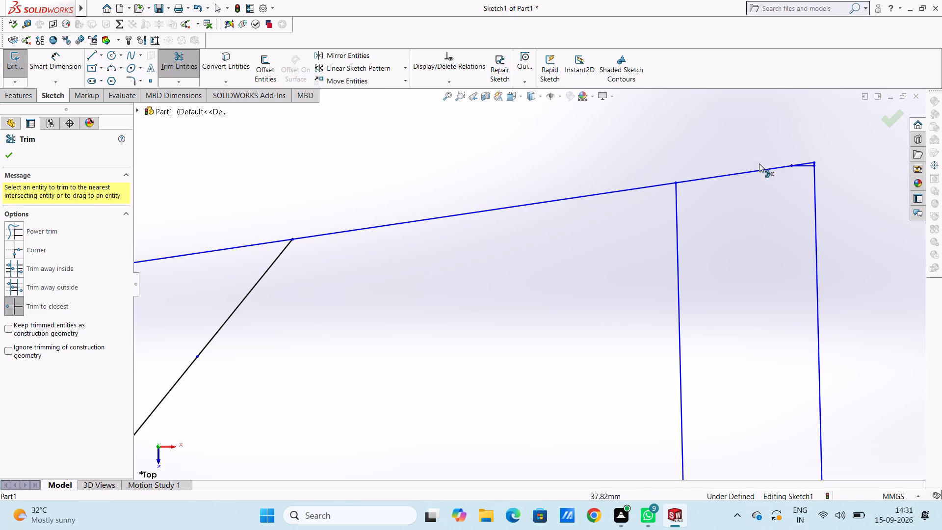
scroll(808, 166, down, 3)
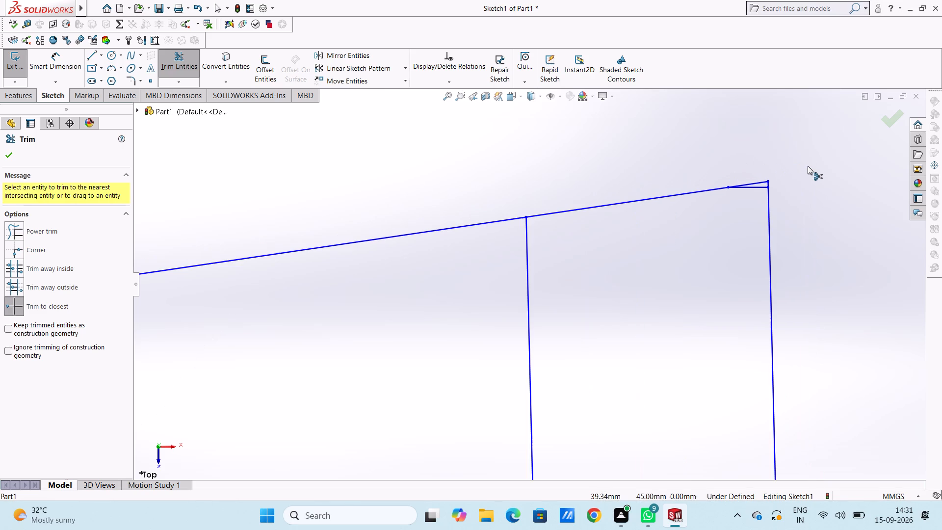
scroll(734, 219, down, 2)
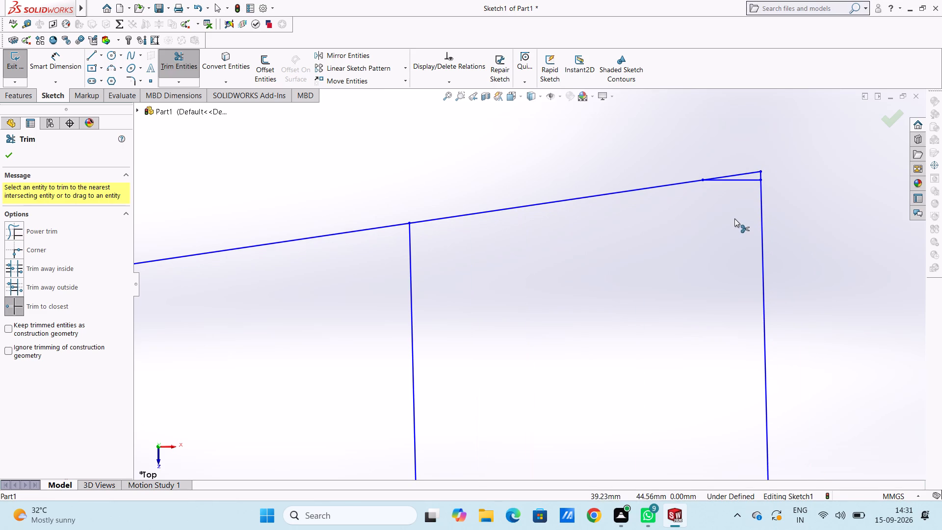
scroll(734, 218, down, 2)
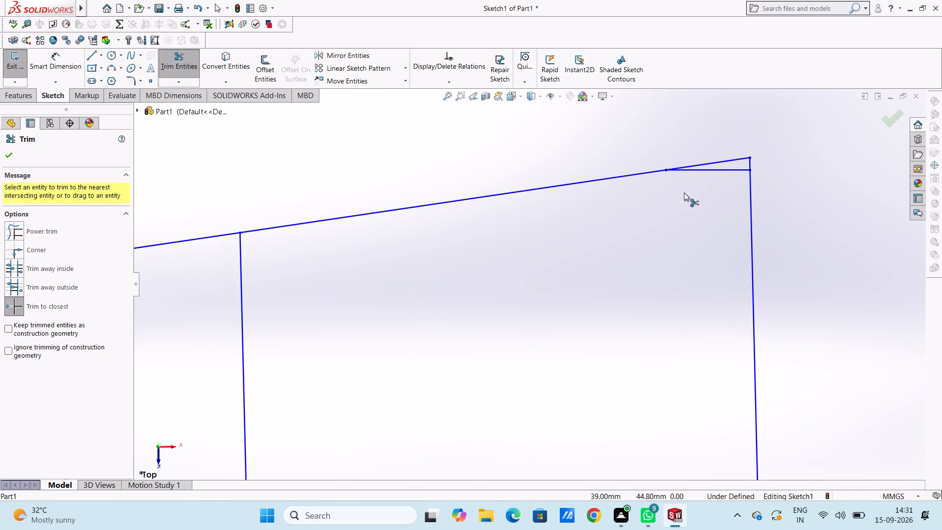
click(730, 168)
Examine the trimmed top corner and the overall sketch profile.
scroll(661, 211, down, 4)
scroll(661, 210, up, 9)
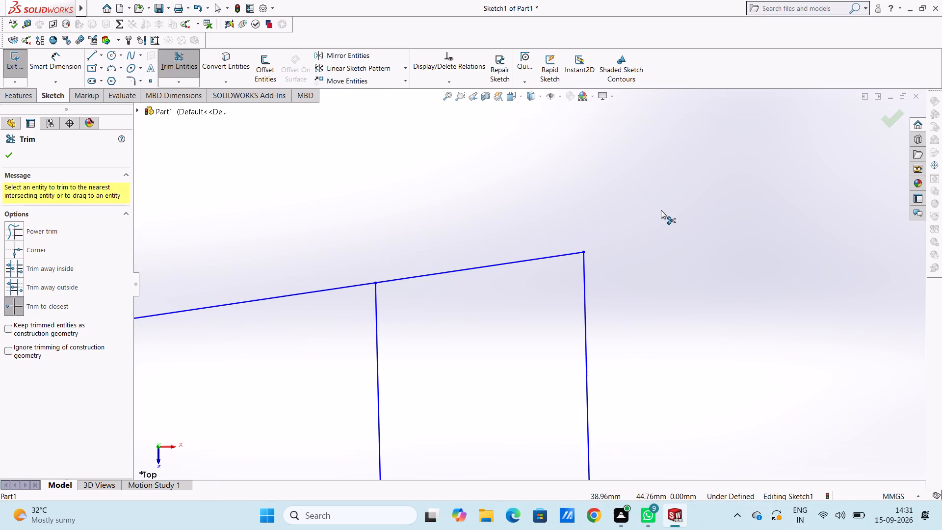
scroll(363, 335, up, 11)
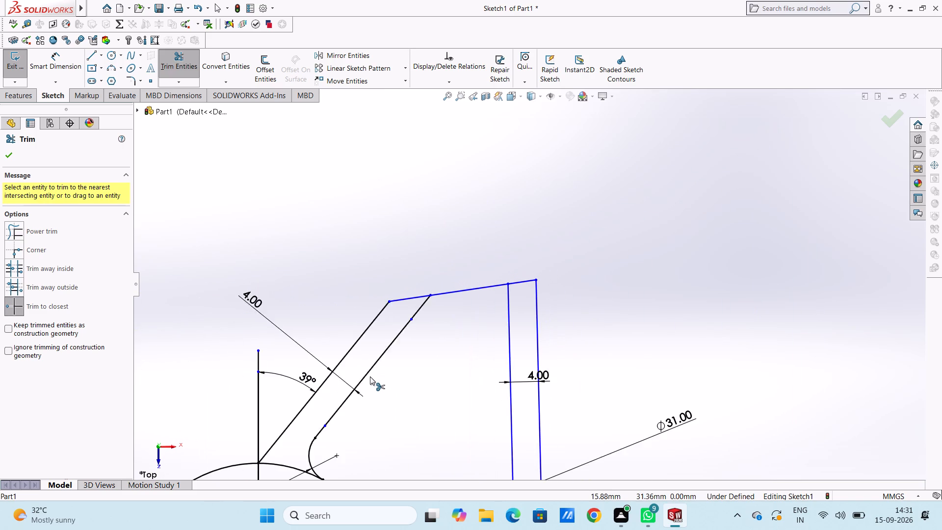
scroll(370, 376, up, 5)
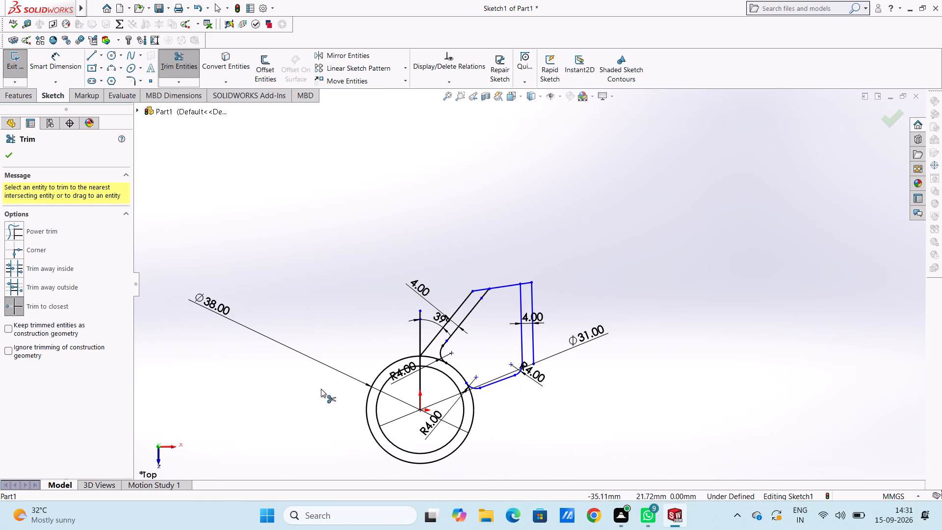
scroll(523, 436, down, 3)
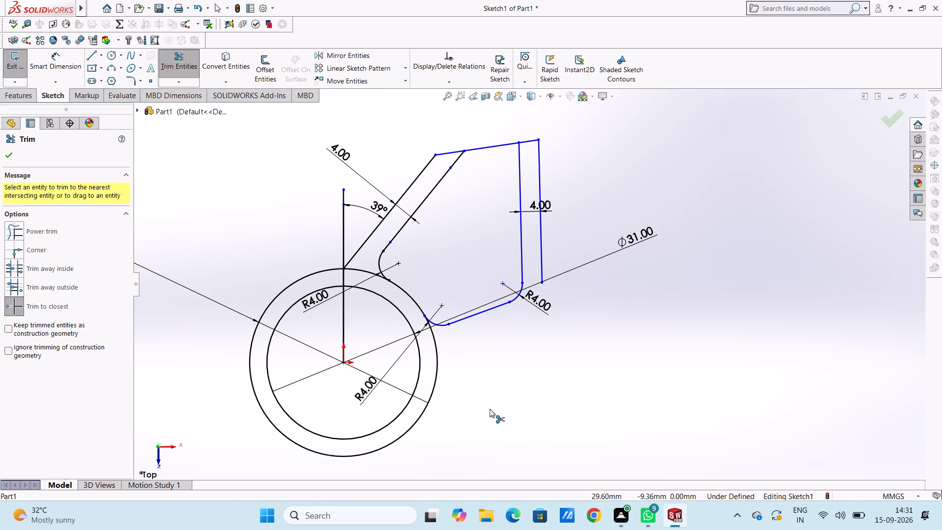
key(Escape)
key(Escape)
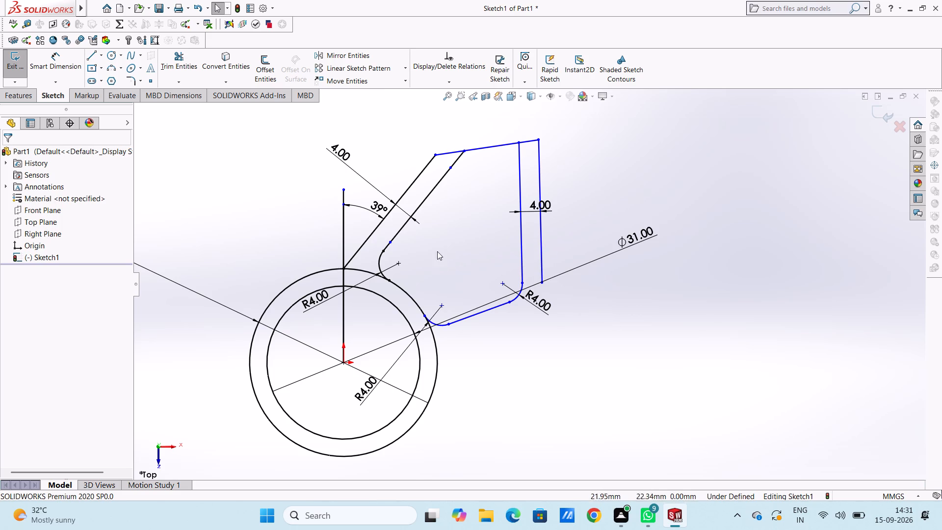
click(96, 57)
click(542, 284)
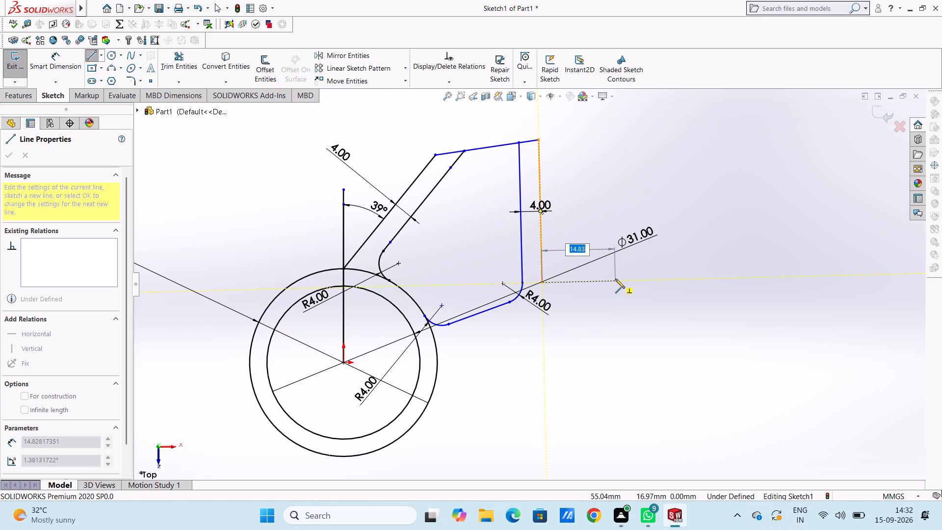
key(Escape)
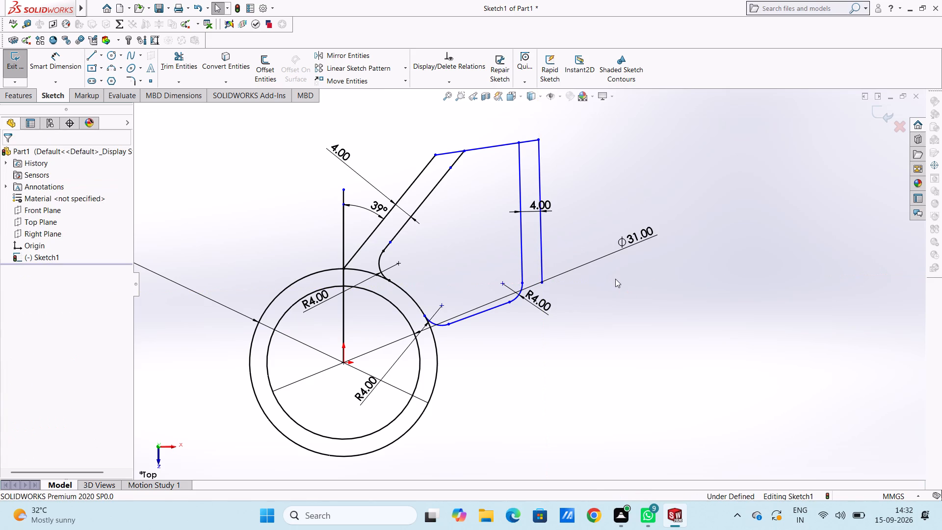
Draw two concentric circles of radius 9 mm and 4.5 mm in the open area to the right of the outer side line.
click(114, 55)
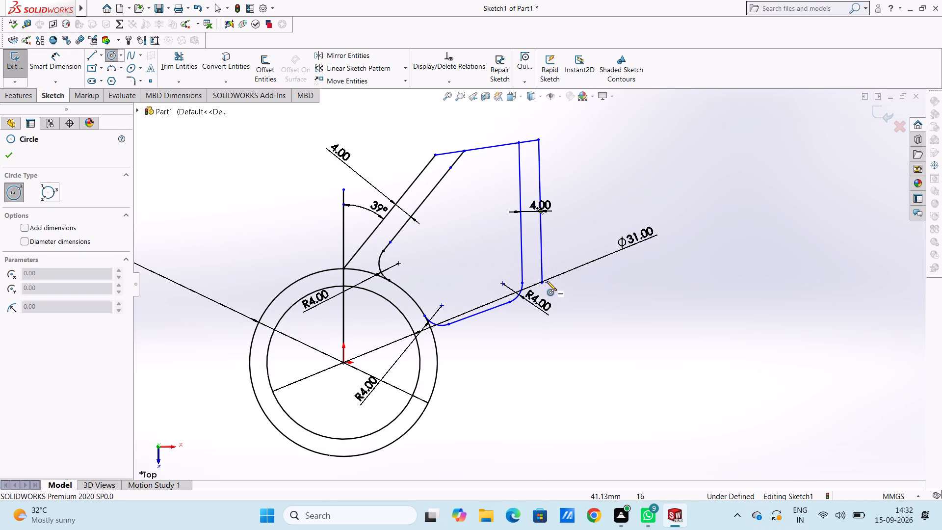
click(635, 278)
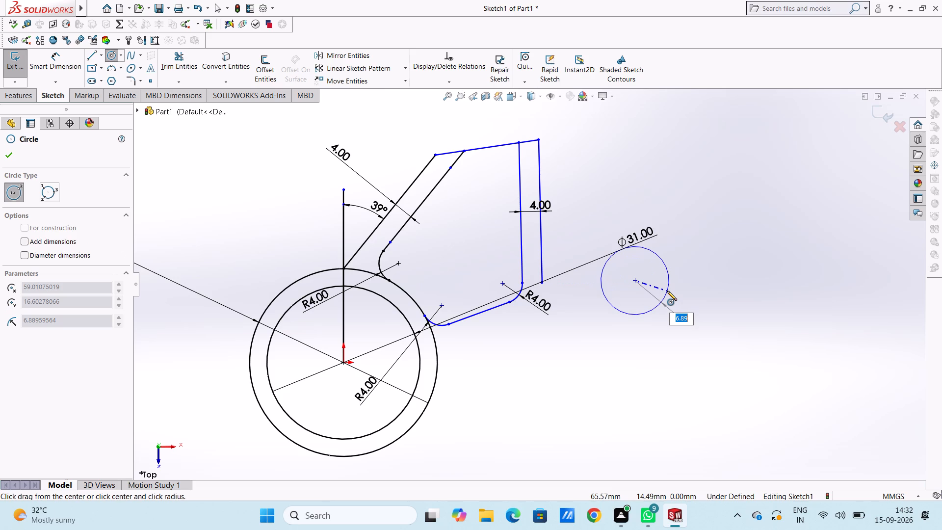
key(9)
key(Return)
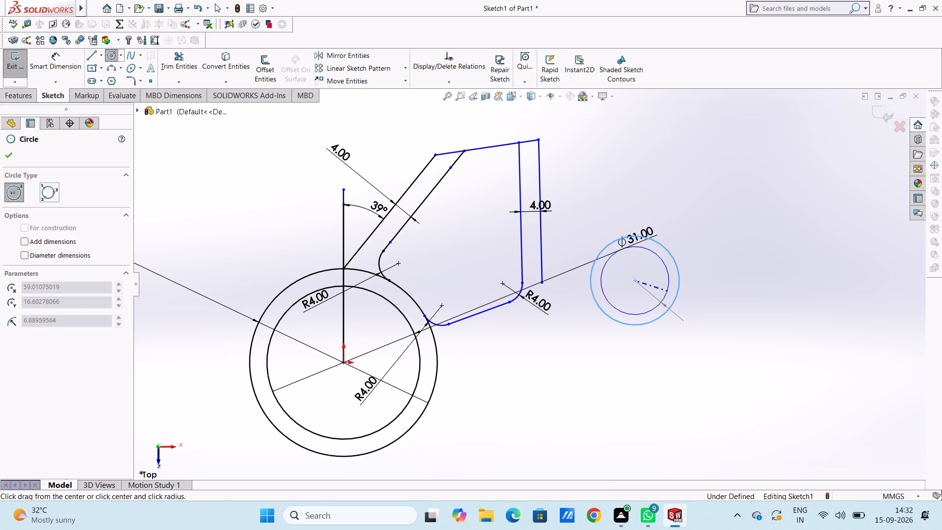
click(634, 279)
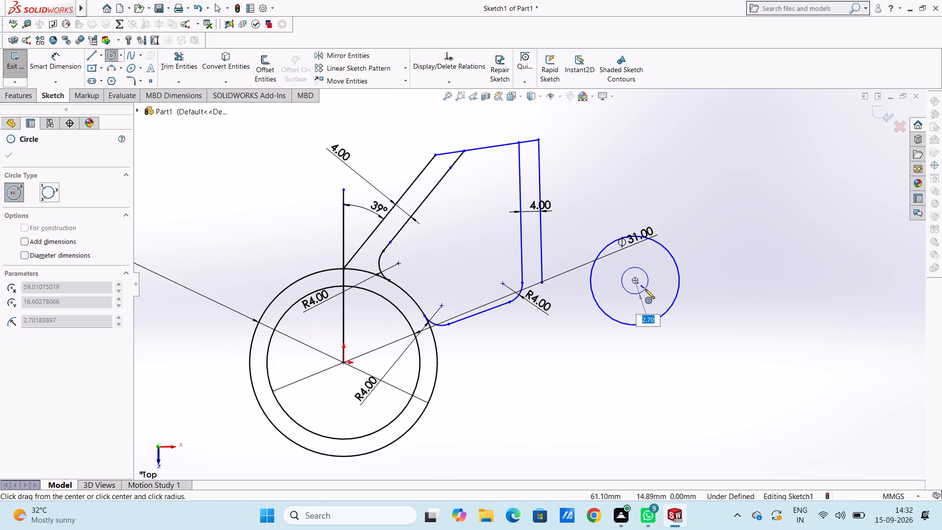
text(4.5)
key(Return)
key(Escape)
key(Escape)
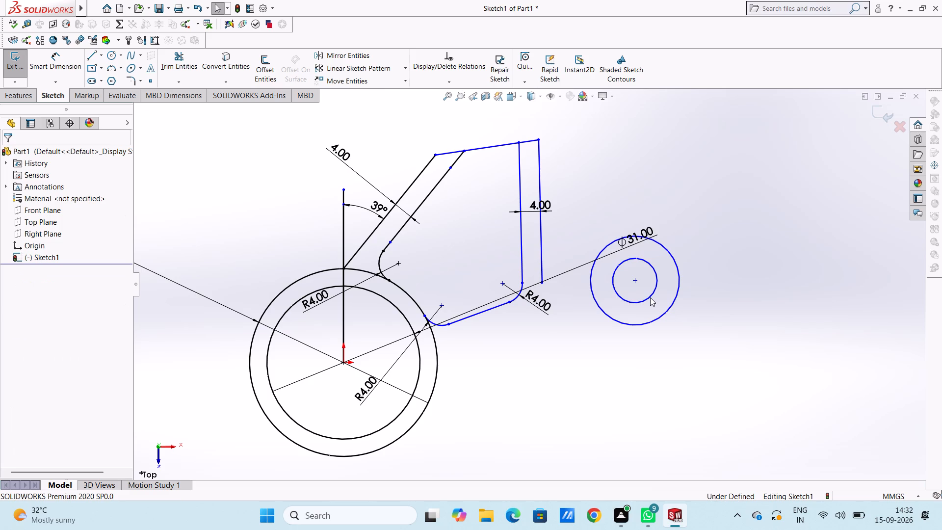
Dimension the new concentric circles with diameters of 18 mm for the outer and 9 mm for the inner.
click(51, 66)
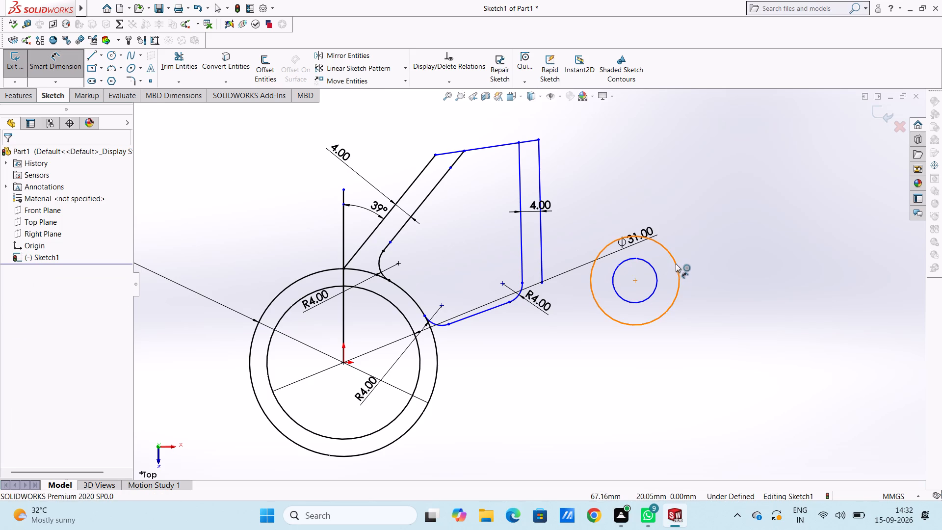
click(675, 264)
click(798, 169)
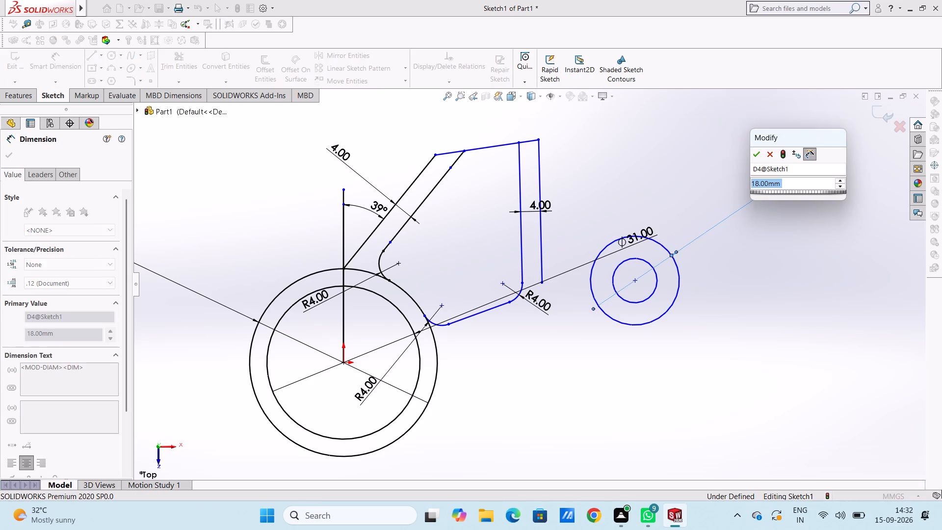
key(Return)
click(794, 207)
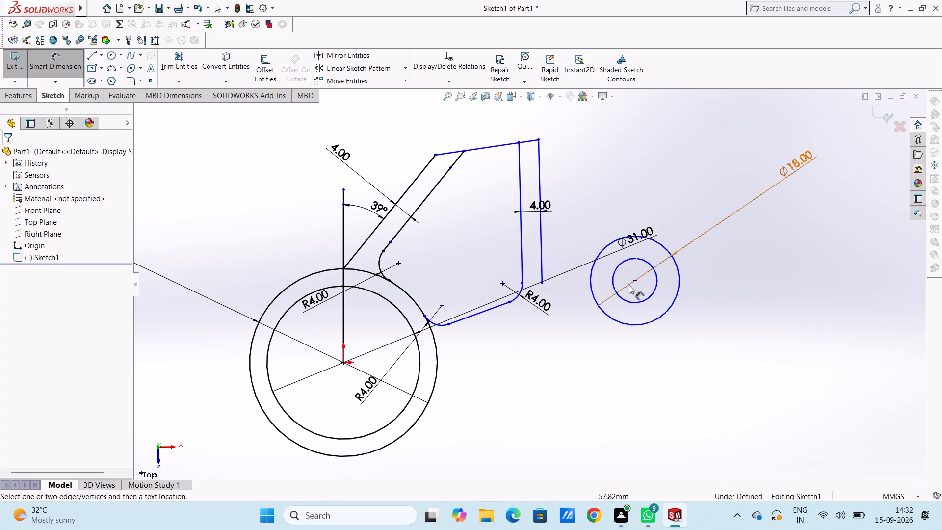
click(650, 262)
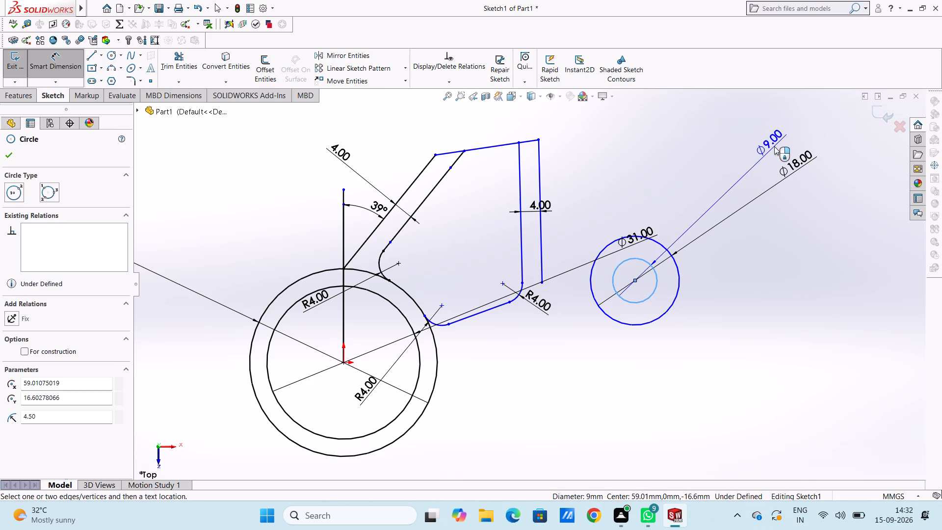
click(781, 140)
key(Return)
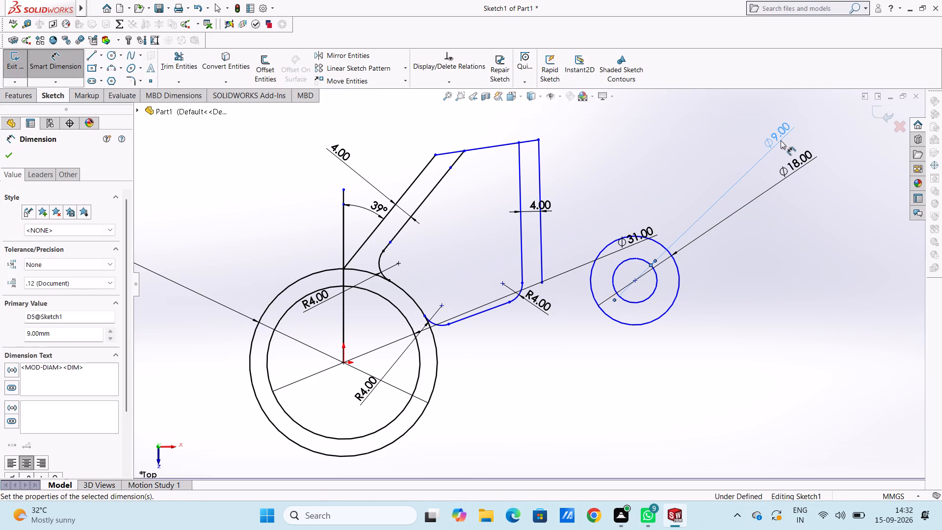
click(782, 407)
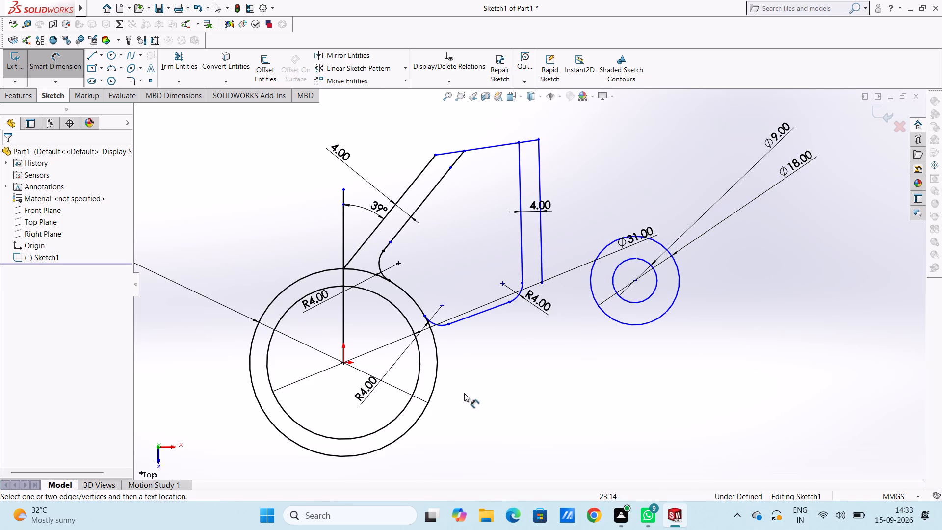
Dimension the horizontal distance from the origin to the small concentric circles' center as 55 mm.
click(343, 362)
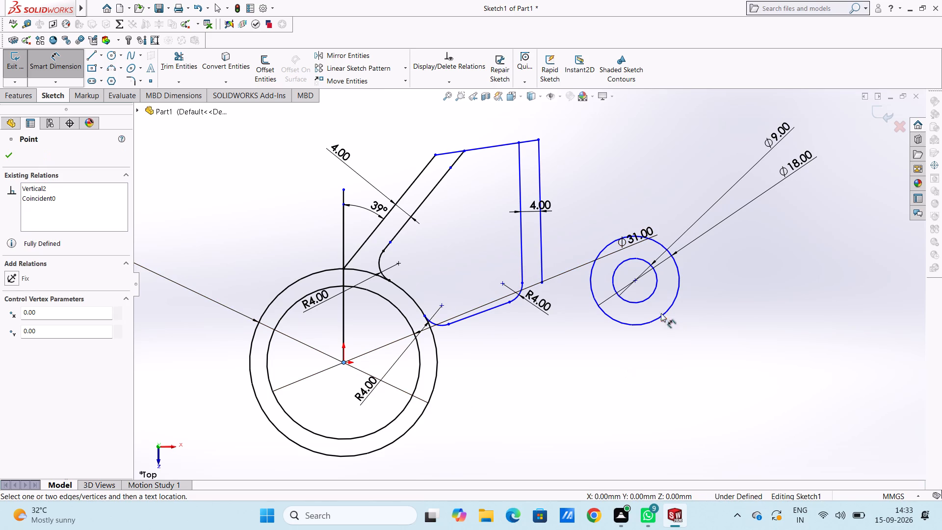
click(635, 282)
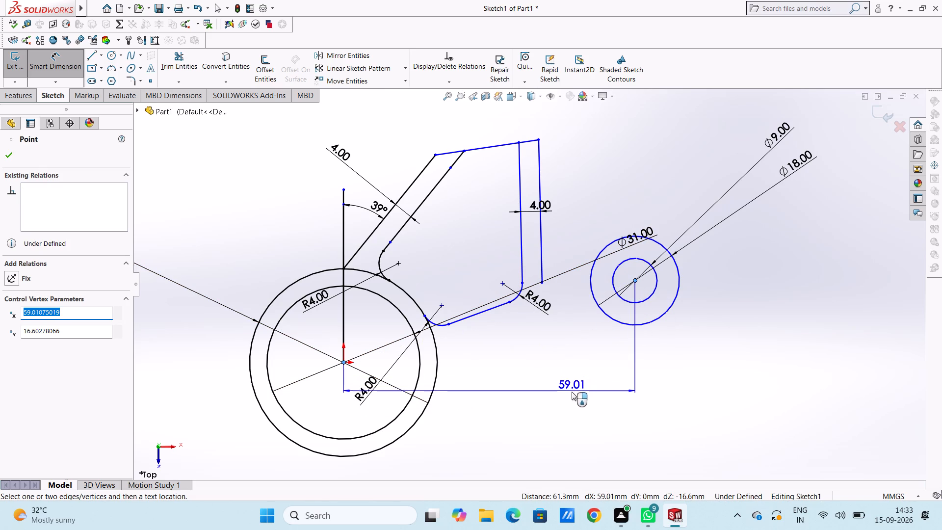
scroll(542, 436, up, 2)
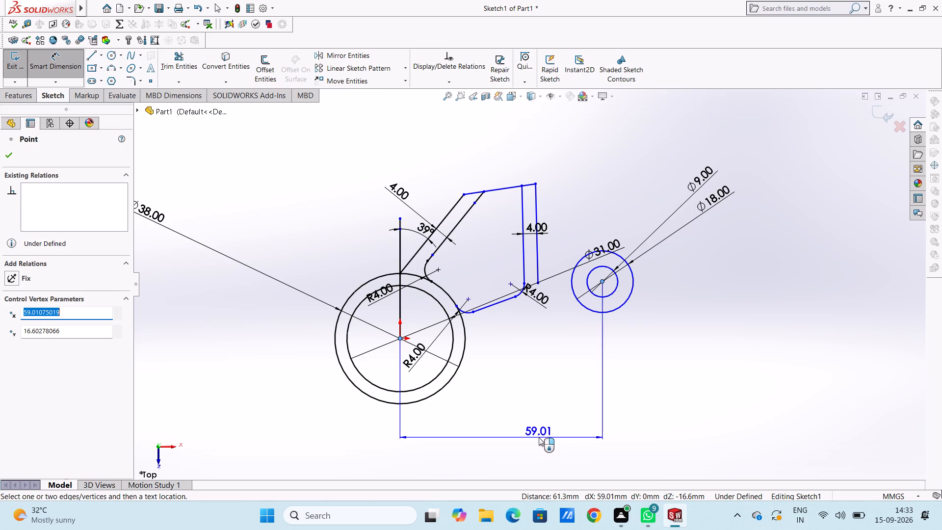
click(539, 437)
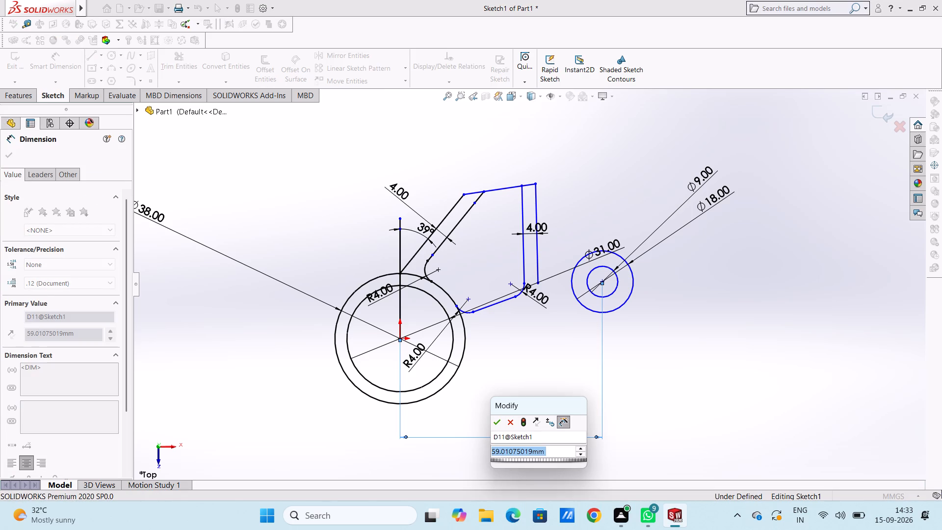
text(55)
key(Return)
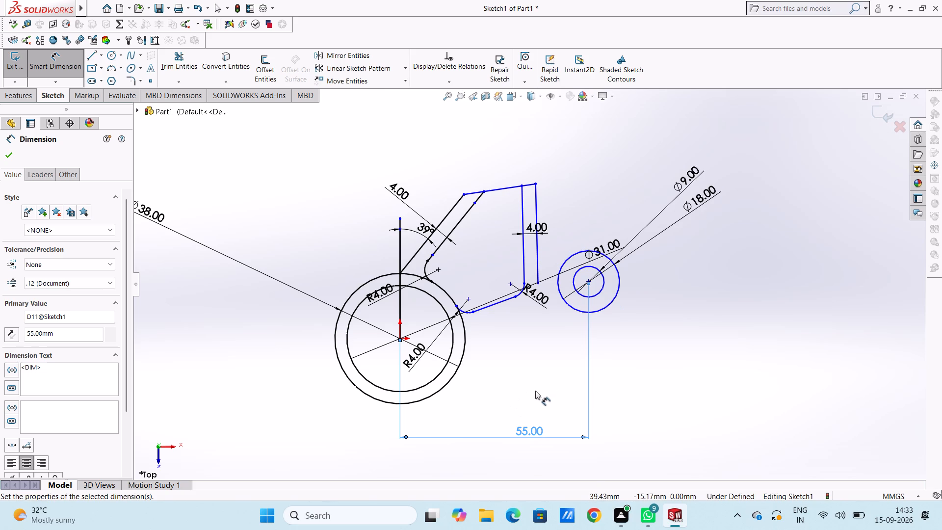
Set the horizontal distance between the origin and the small circles' center to 65 mm.
double_click(525, 430)
text(65)
key(Return)
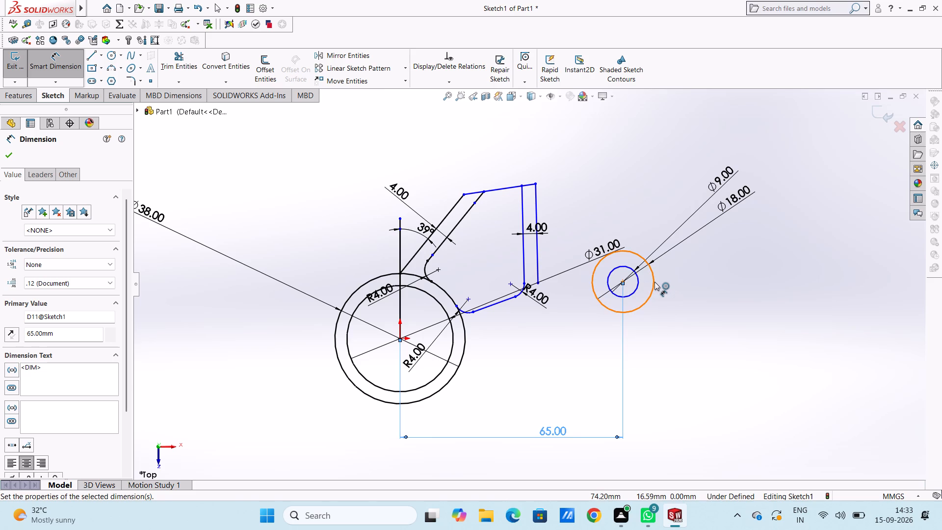
key(Escape)
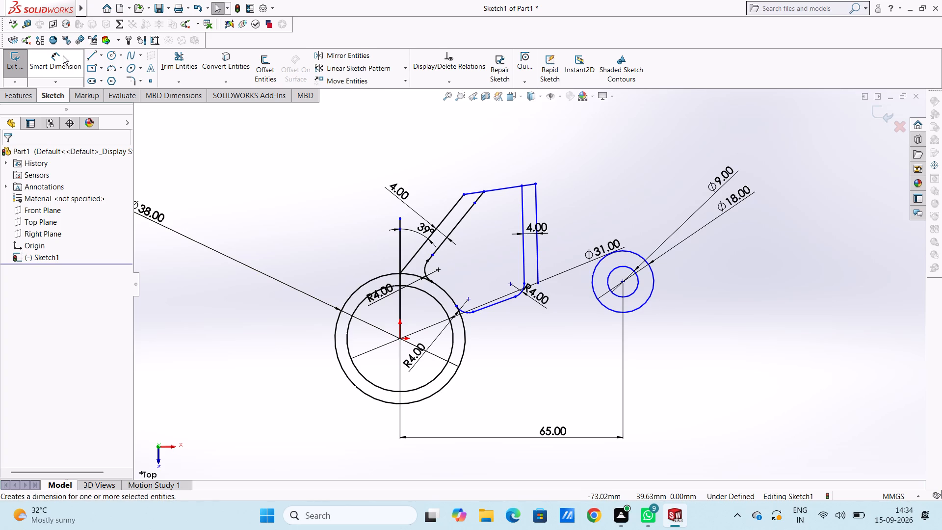
Draw a second pair of concentric circles, radius 4.5 mm and 9 mm, vertically aligned below the first small pair.
click(109, 55)
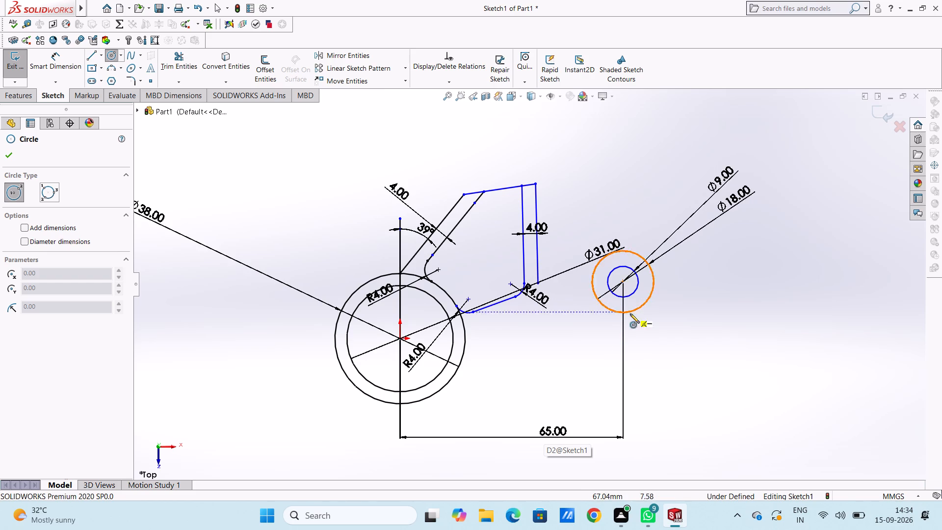
click(623, 346)
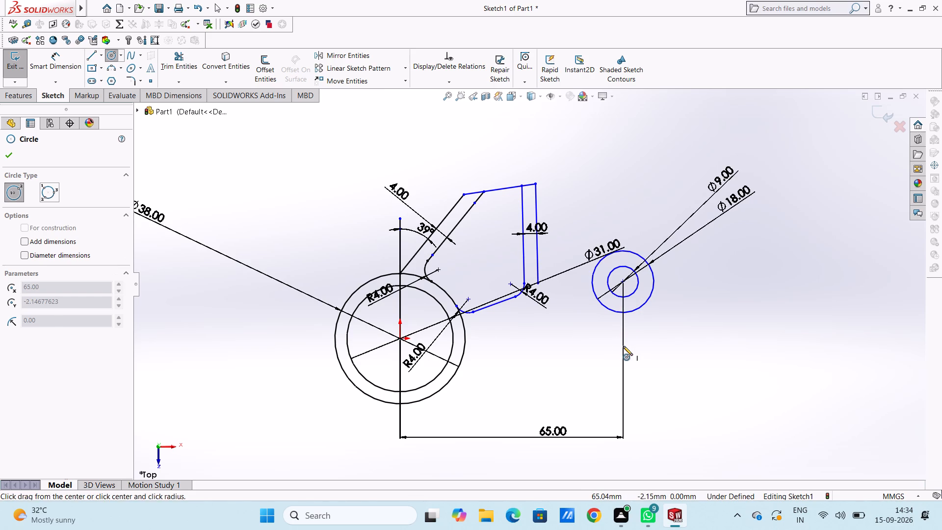
text(4.5)
key(Return)
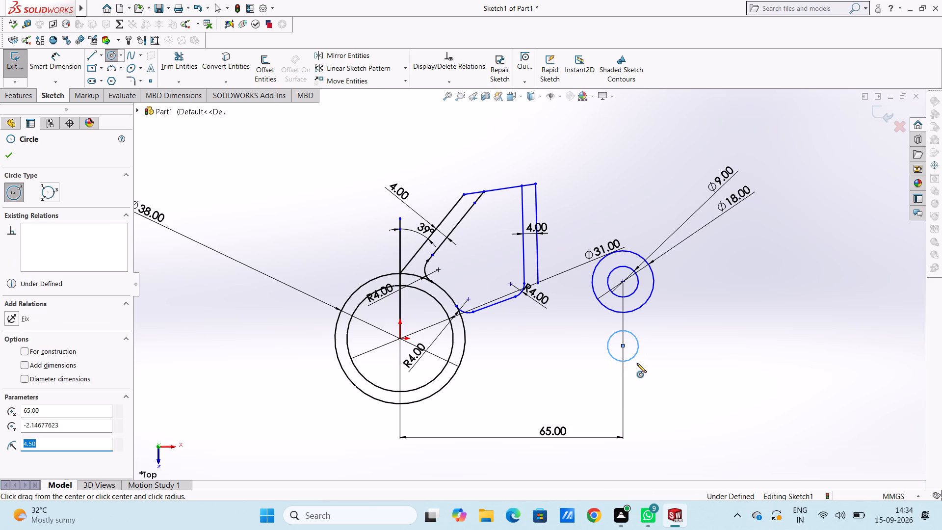
click(622, 345)
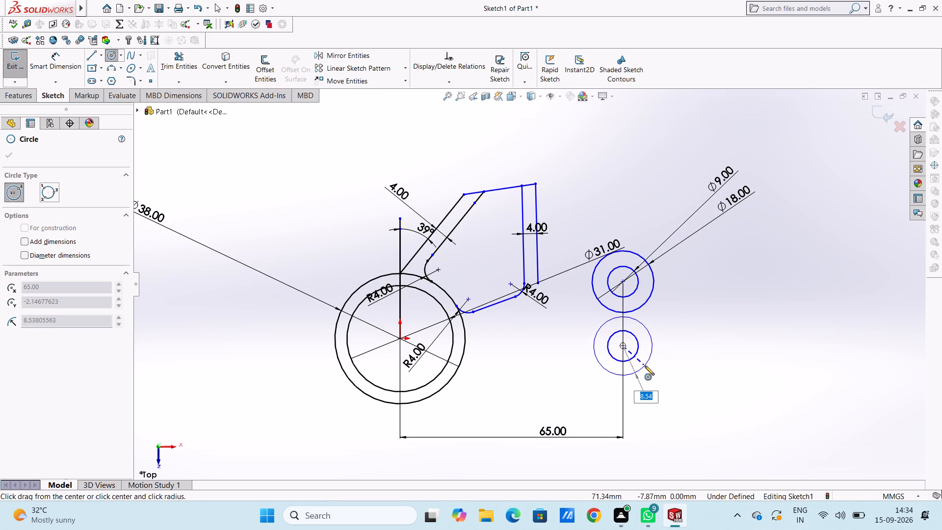
key(9)
key(Return)
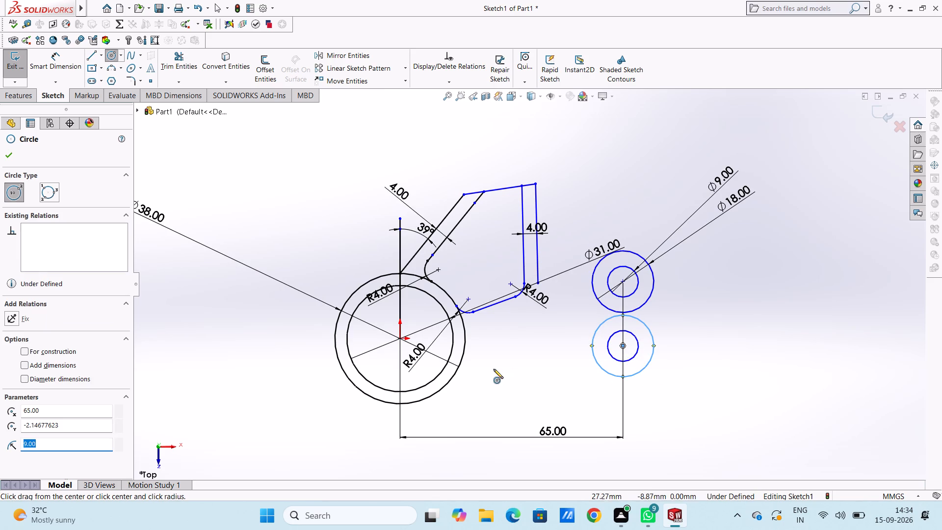
Dimension the vertical distance between the centers of the two small circle pairs as 22 mm.
click(67, 65)
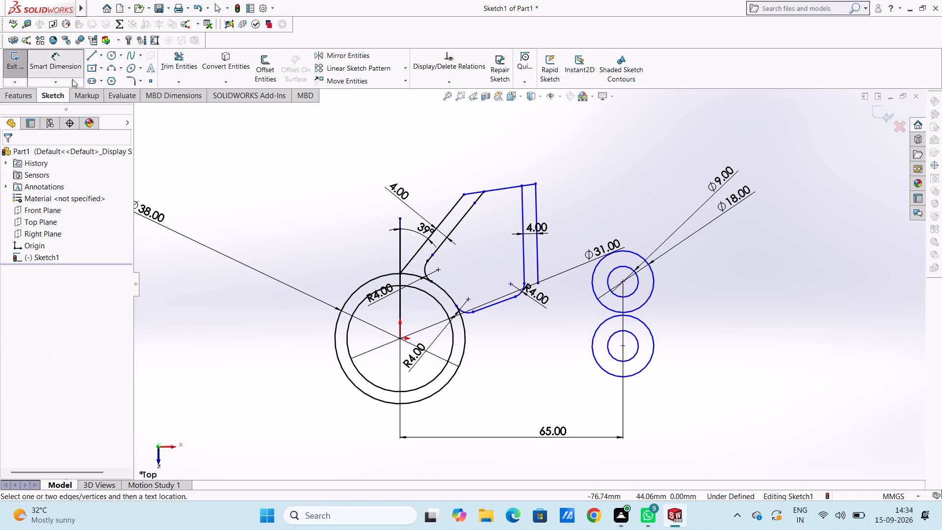
click(623, 279)
click(624, 343)
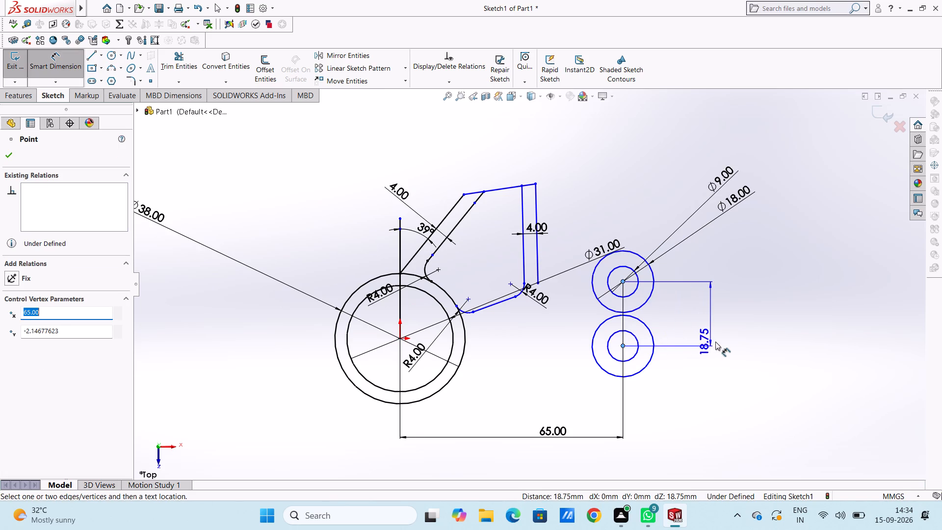
click(735, 336)
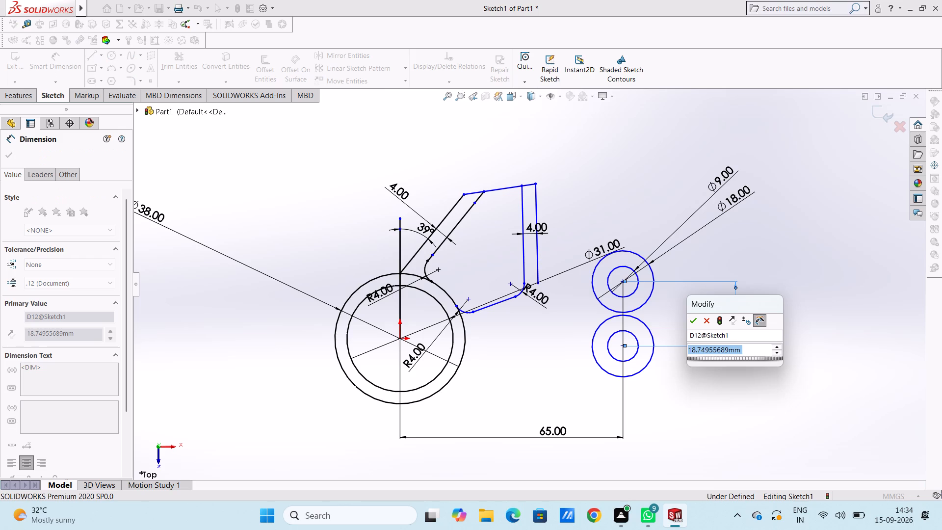
text(22)
key(Return)
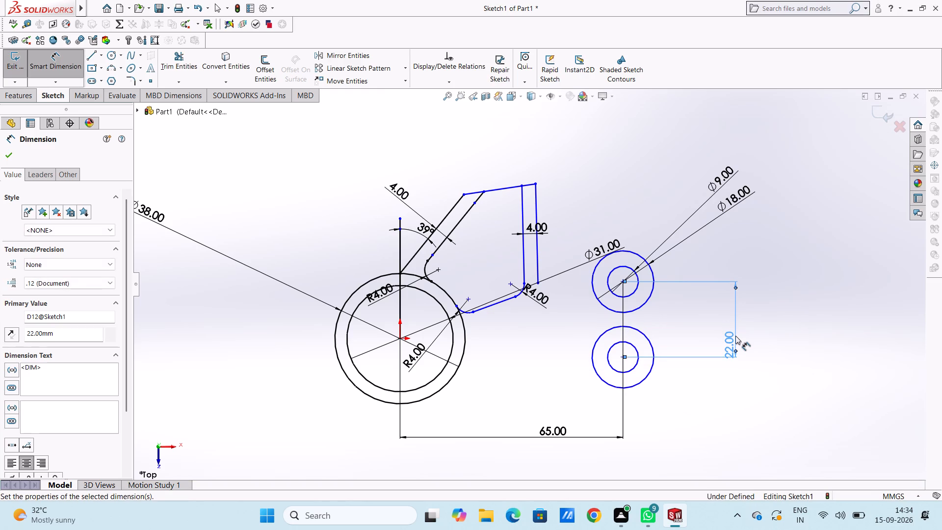
key(Escape)
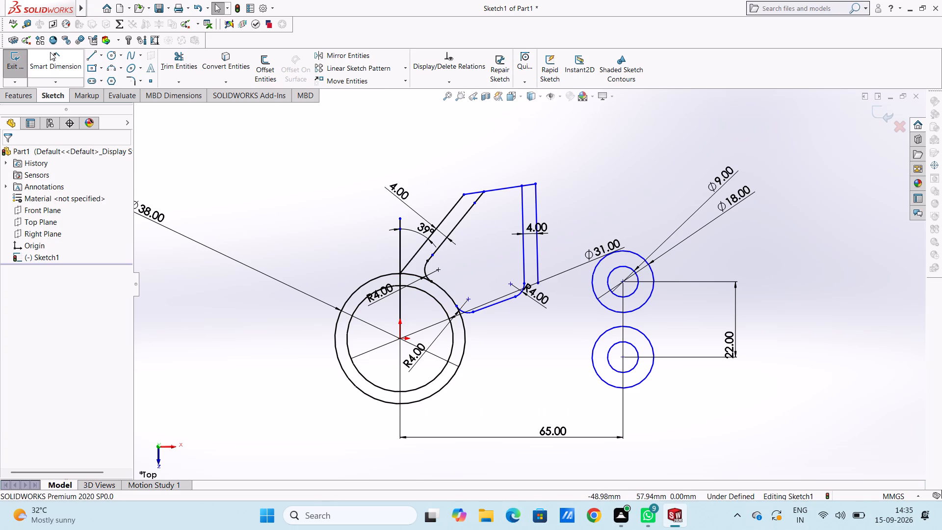
Draw a horizontal line about 78 mm long rightward from the bottom of the 38 mm circle, passing below the small circles.
click(90, 52)
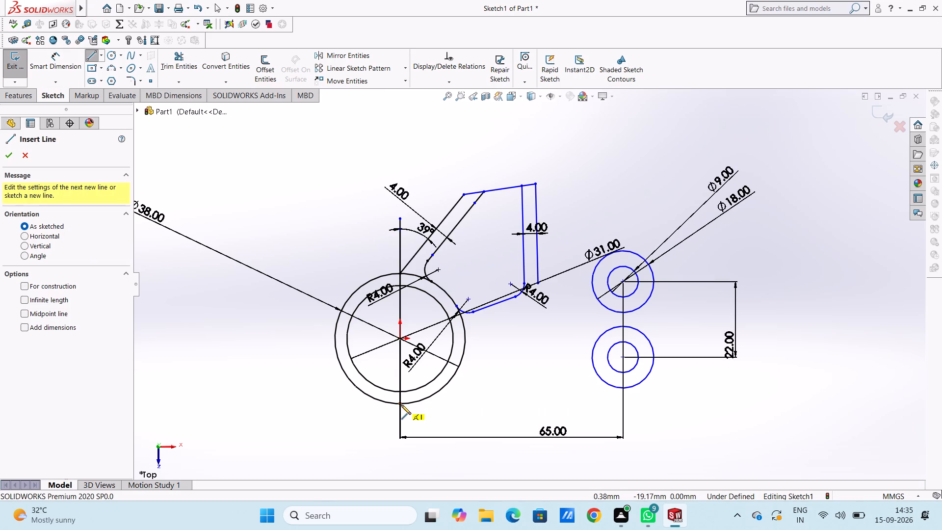
click(399, 403)
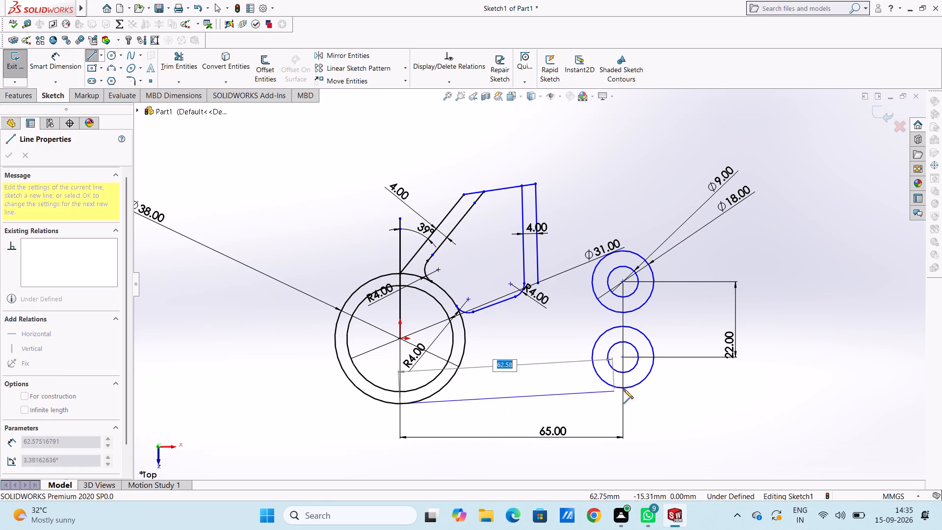
click(667, 403)
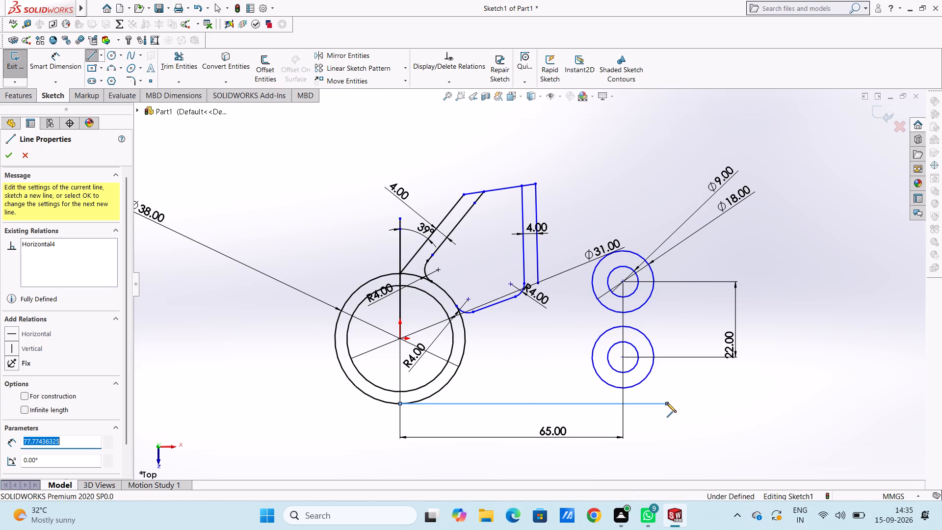
key(Escape)
key(Escape)
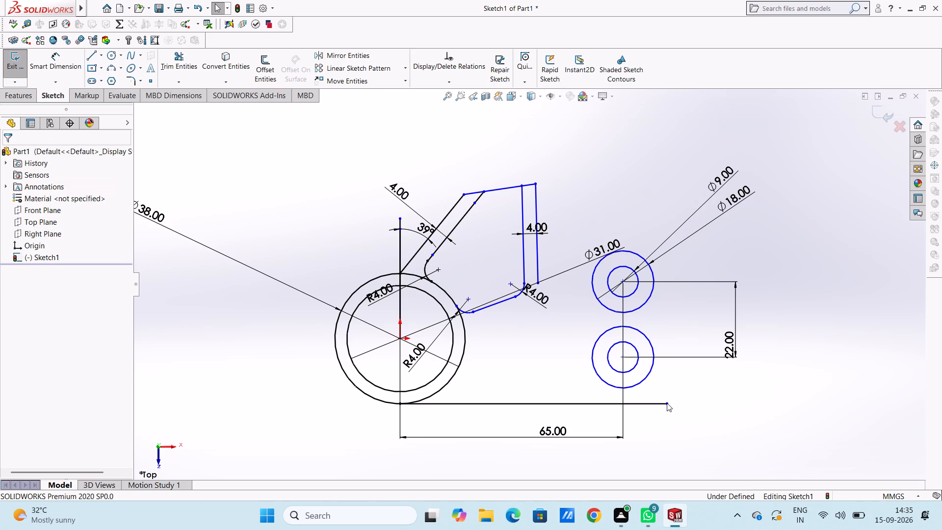
Set the vertical distance between the two small circle pairs' centers to 25 mm.
double_click(734, 346)
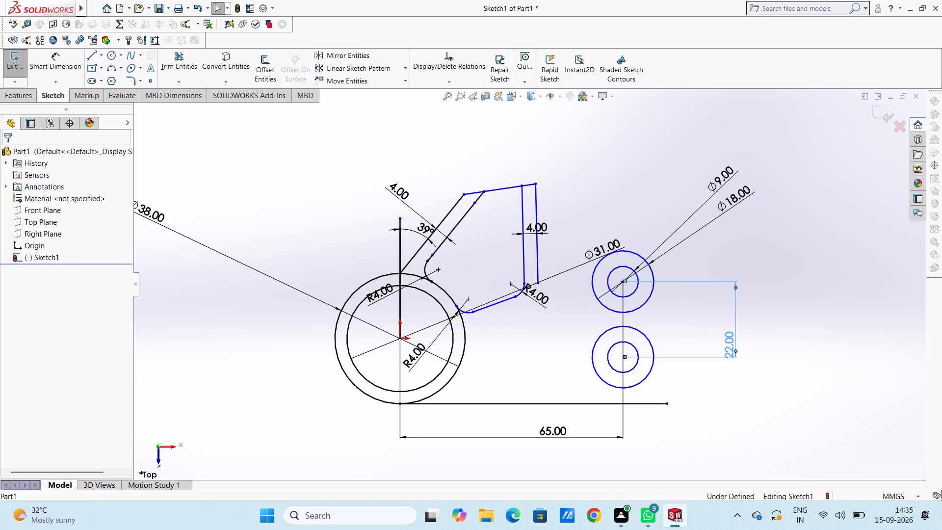
key(3)
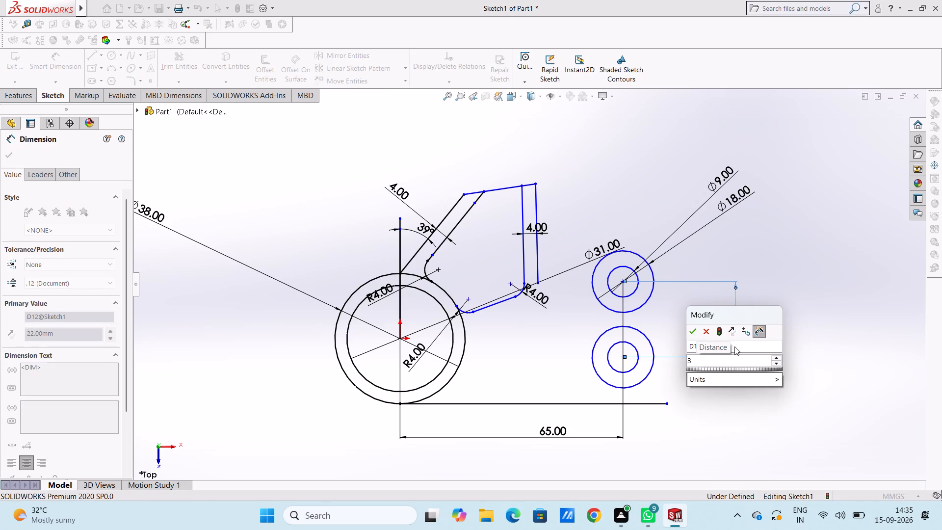
key(BackSpace)
text(25)
key(Return)
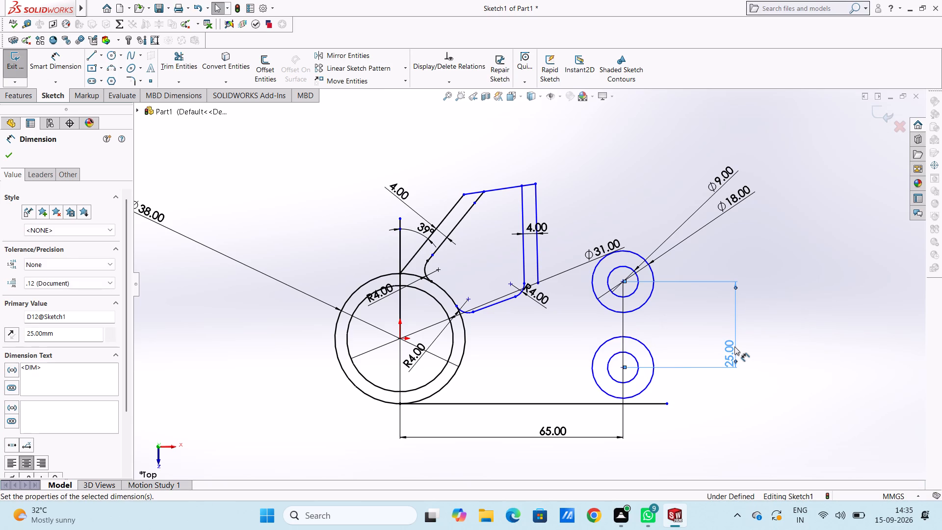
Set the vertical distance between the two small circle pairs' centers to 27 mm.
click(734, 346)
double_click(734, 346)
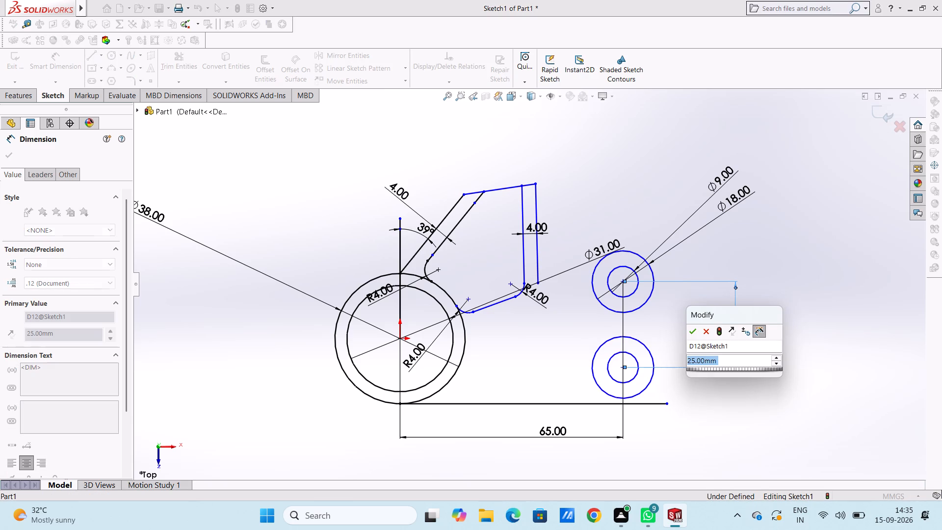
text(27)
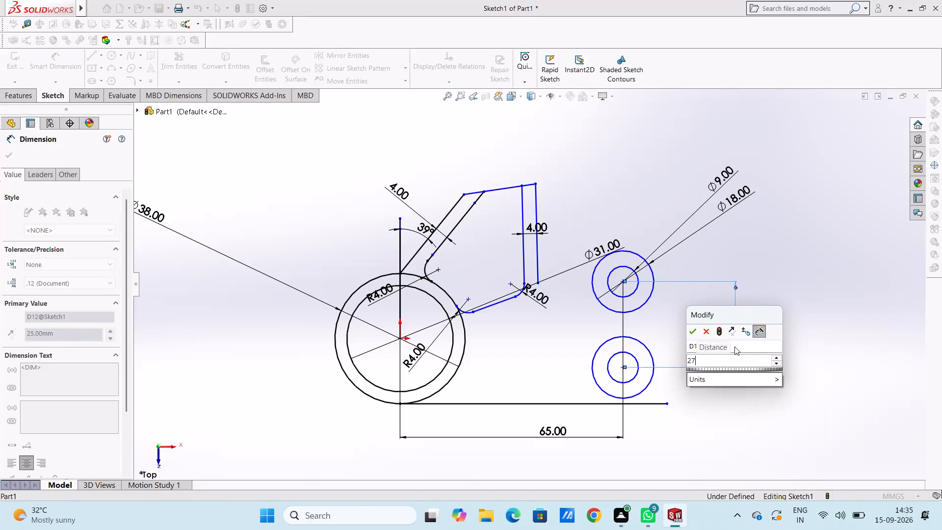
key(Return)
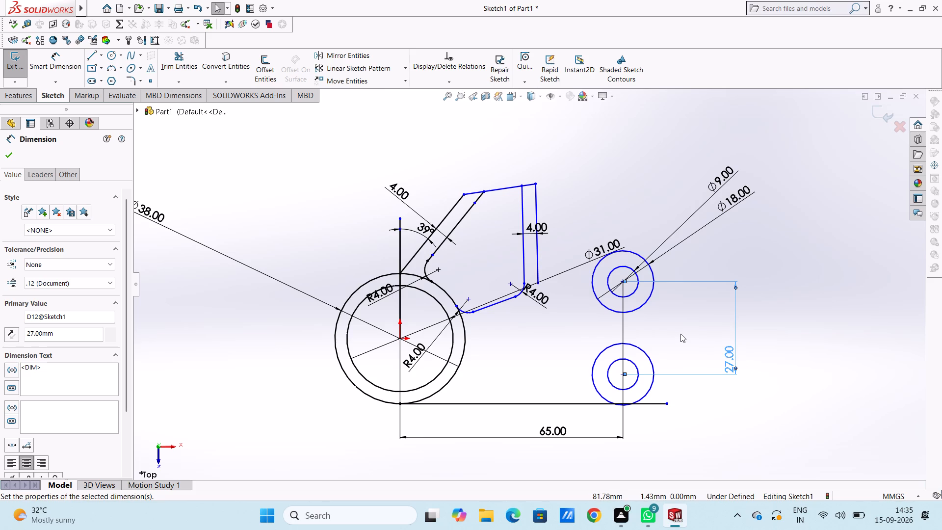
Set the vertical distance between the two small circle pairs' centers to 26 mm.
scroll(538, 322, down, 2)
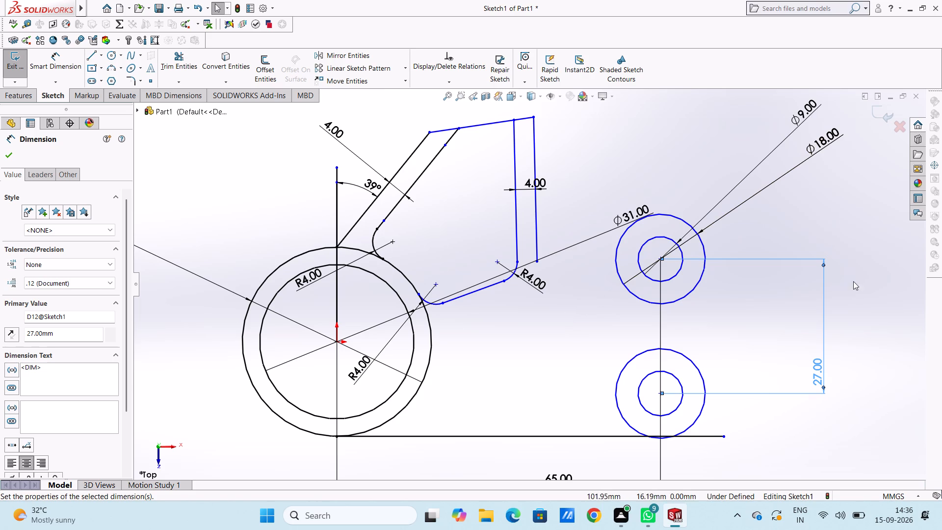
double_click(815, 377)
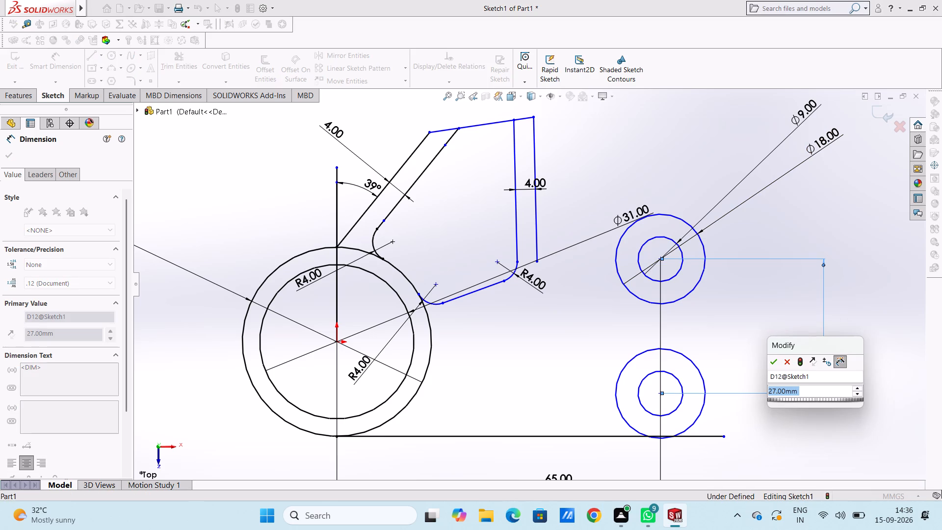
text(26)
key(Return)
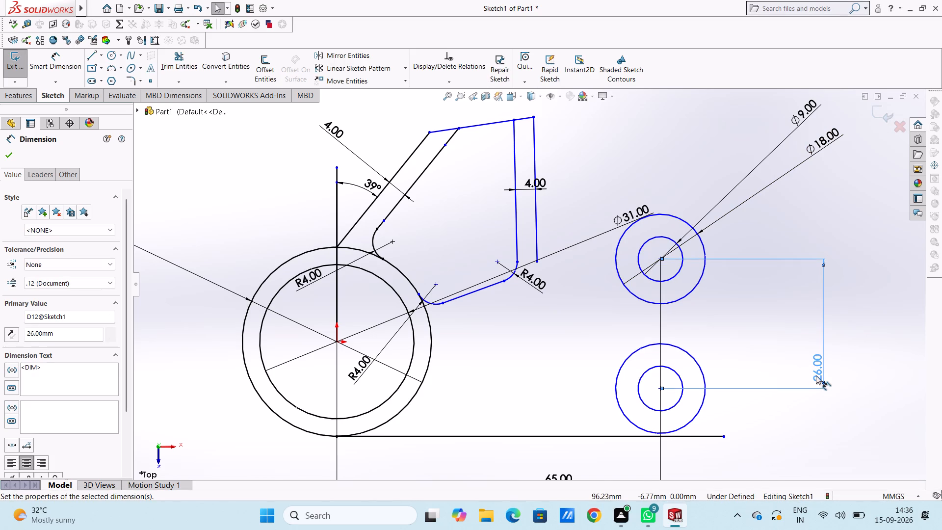
Set the vertical distance between the two small circle pairs' centers to 26.5 mm.
double_click(812, 373)
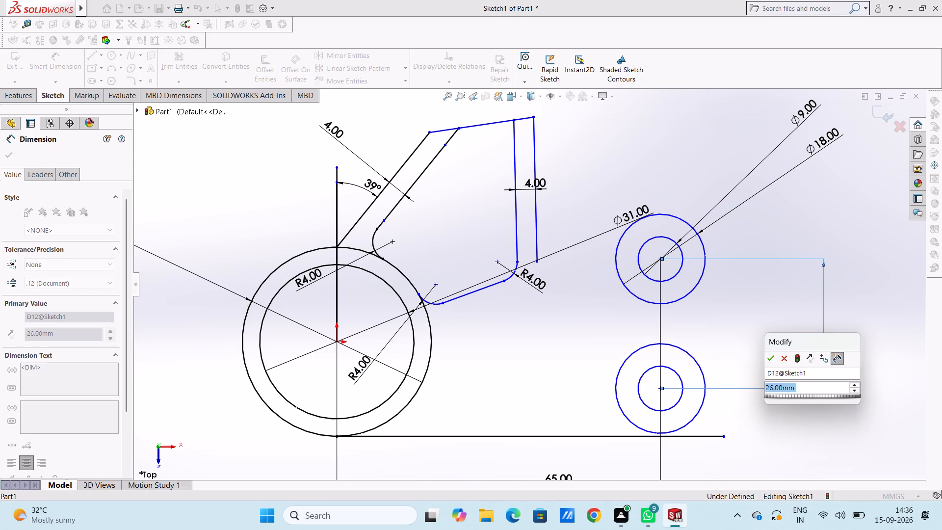
text(26.5)
key(Return)
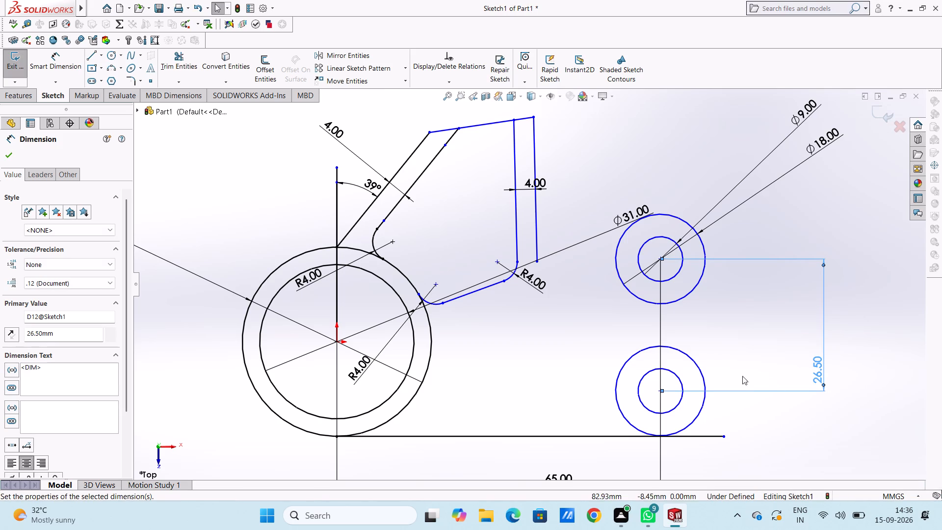
click(729, 354)
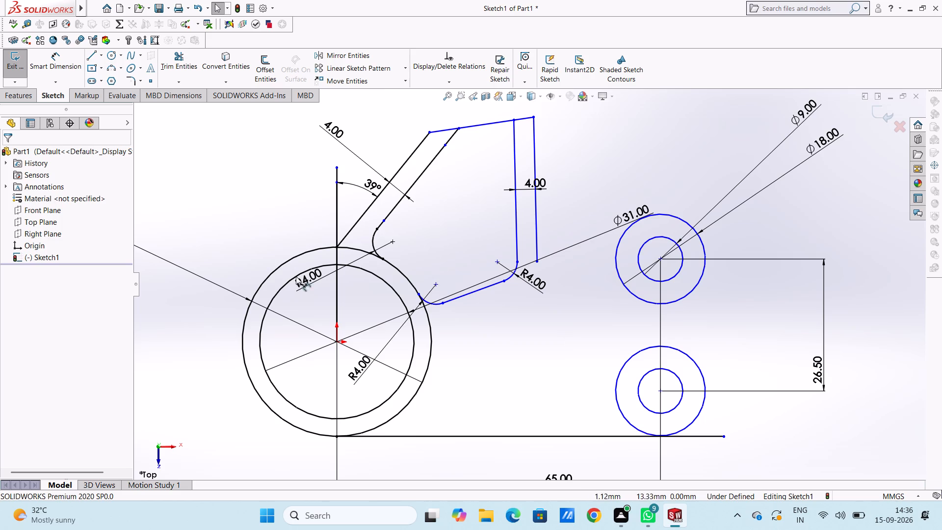
click(186, 69)
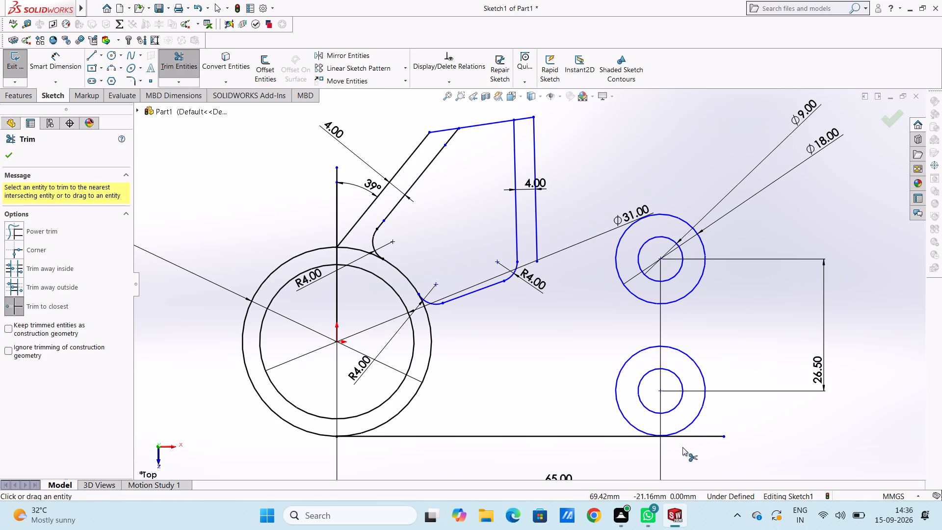
key(Escape)
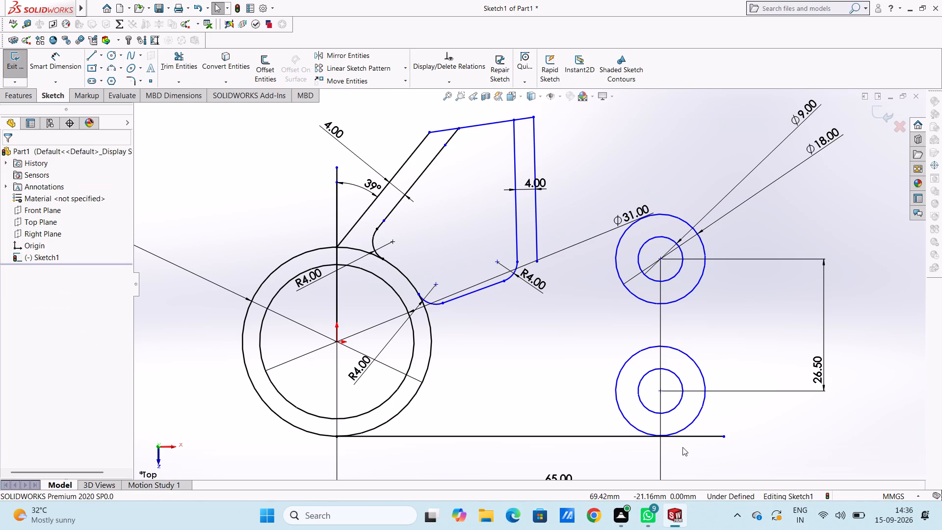
Dimension the vertical distance from the horizontal base line's start point to the lower small circle pair's center as 9 mm.
scroll(682, 447, down, 2)
scroll(682, 447, up, 2)
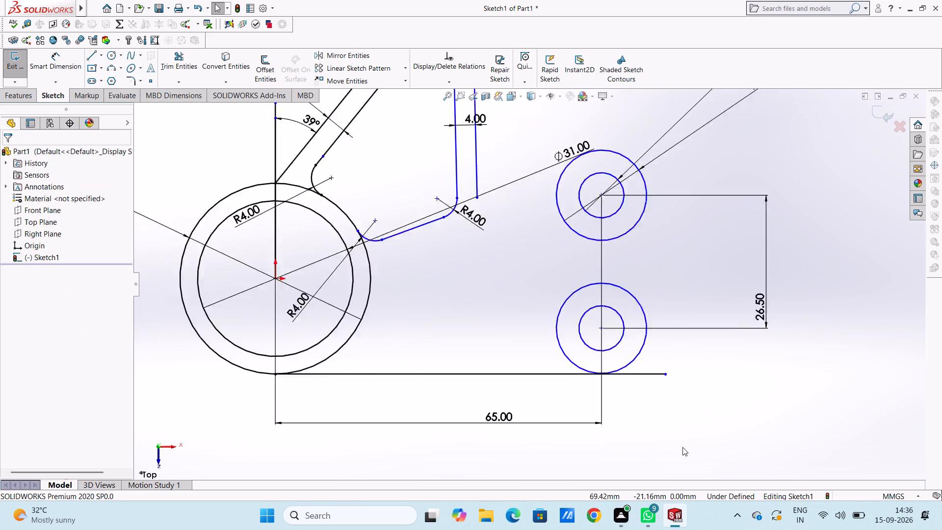
scroll(682, 447, up, 2)
click(49, 58)
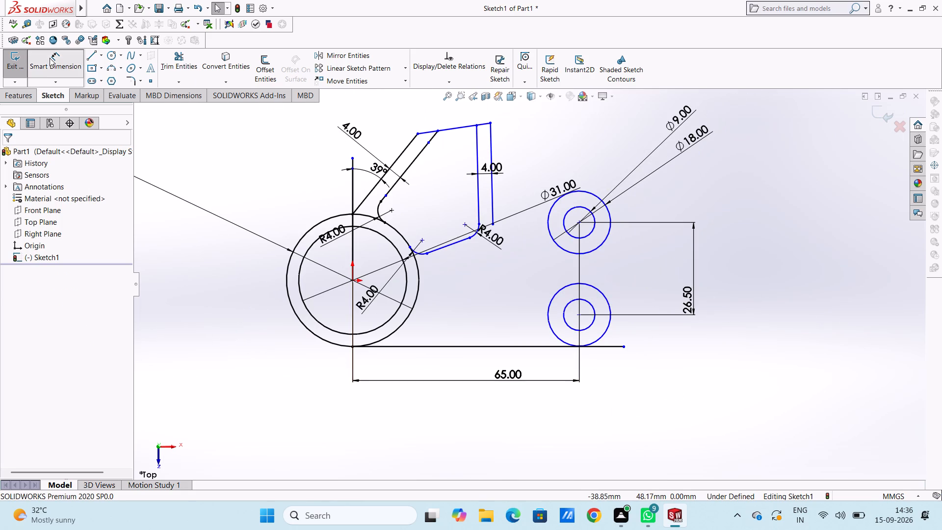
click(354, 347)
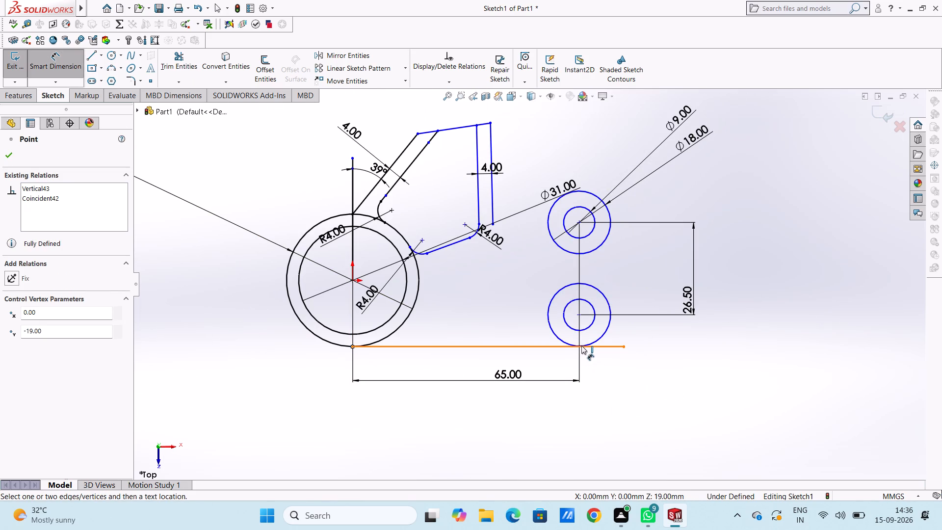
scroll(581, 345, up, 4)
scroll(557, 307, down, 3)
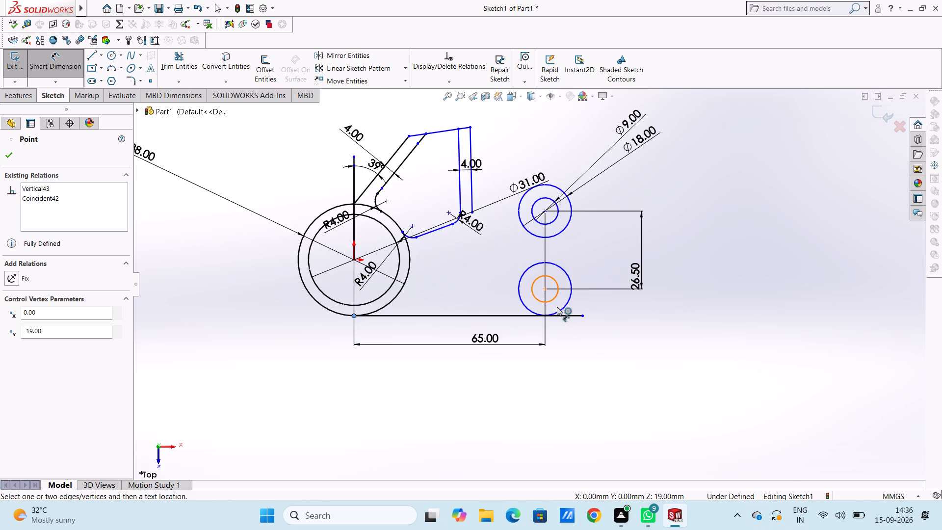
scroll(555, 307, down, 3)
scroll(455, 279, down, 4)
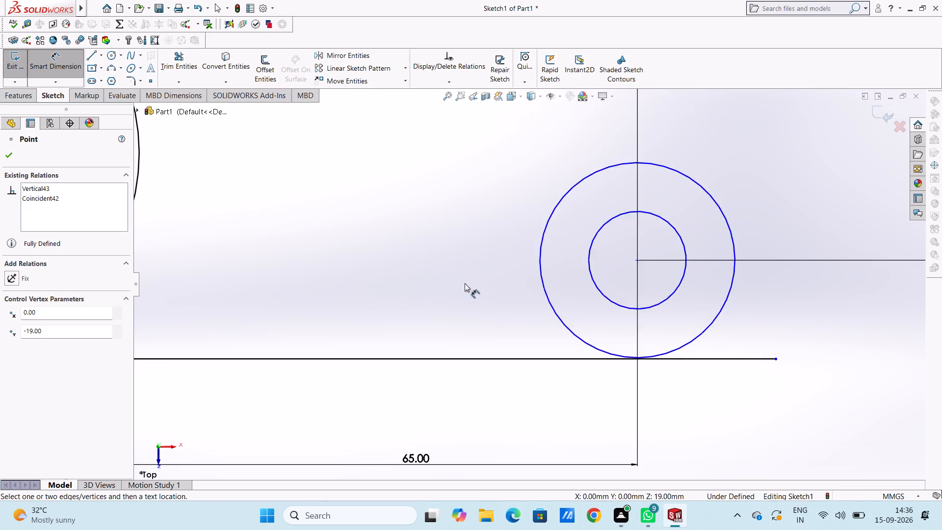
scroll(465, 283, down, 1)
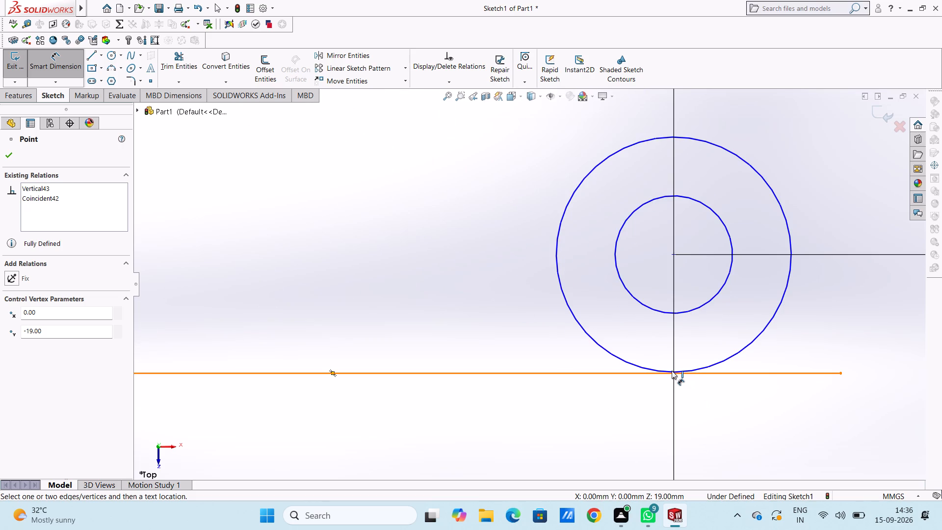
scroll(672, 371, down, 7)
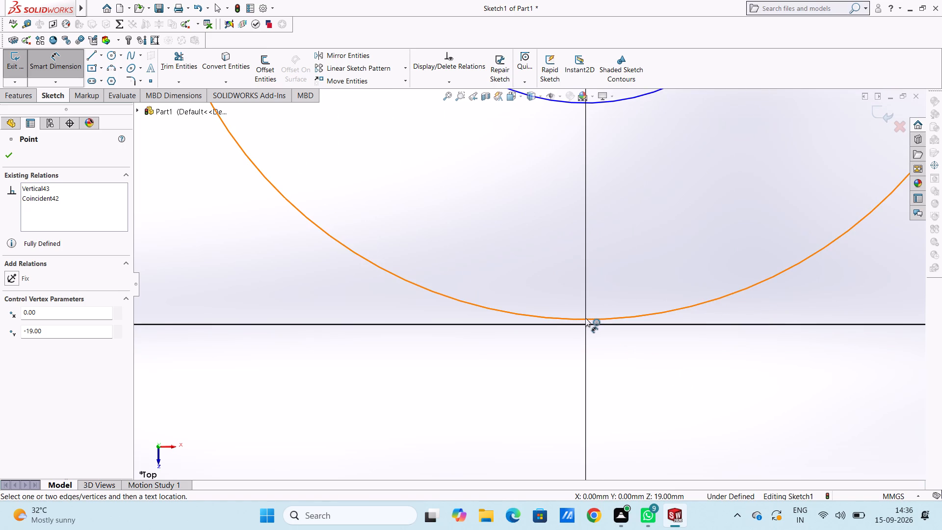
click(585, 318)
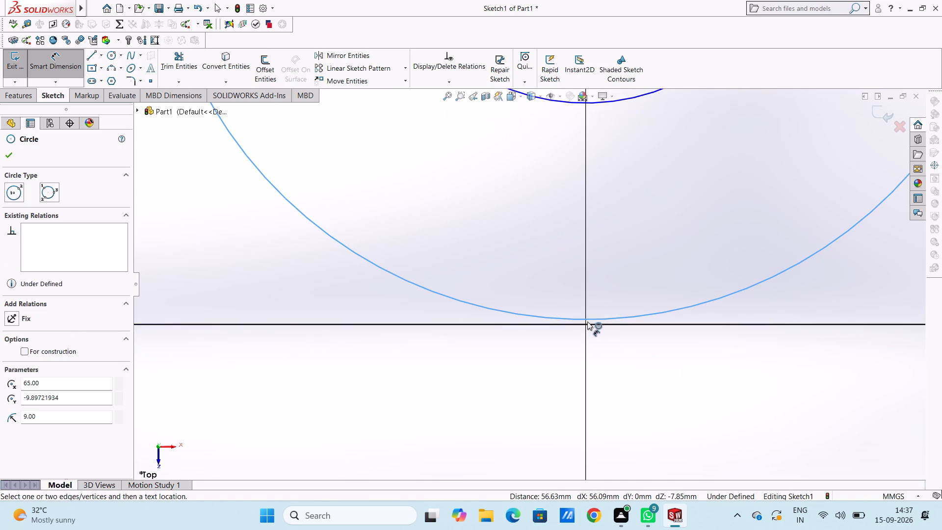
scroll(613, 343, down, 3)
scroll(613, 343, up, 6)
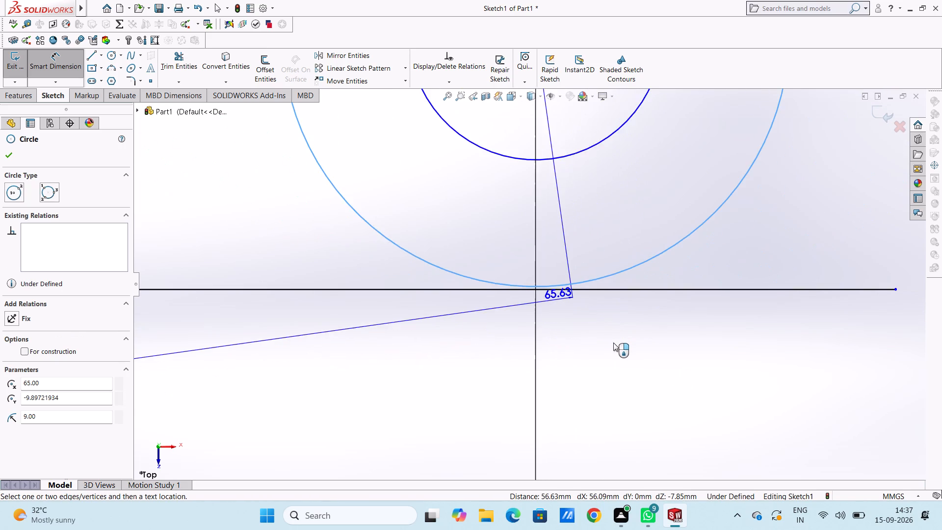
scroll(613, 343, up, 8)
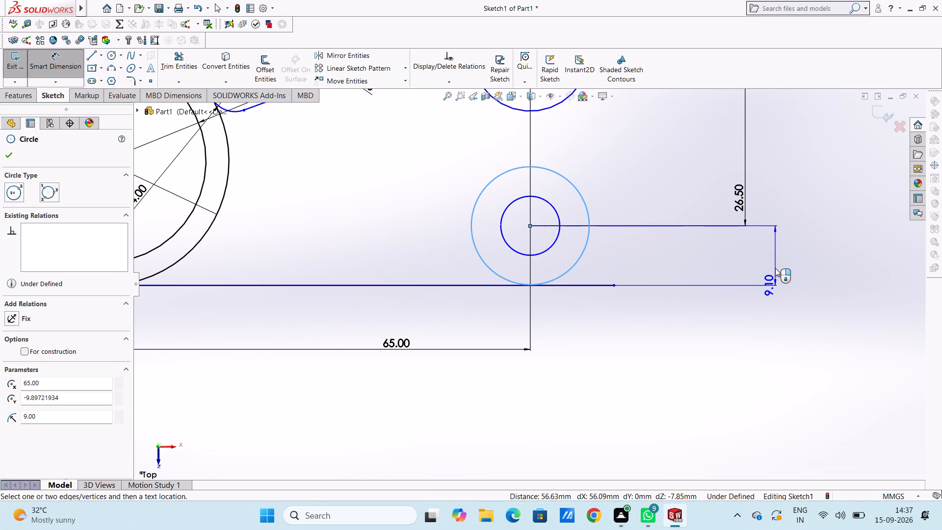
click(775, 268)
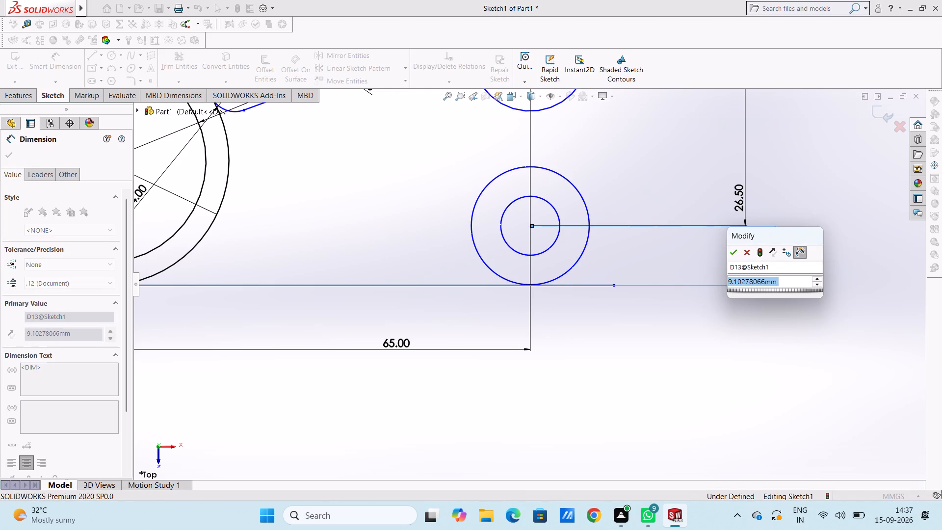
key(9)
key(Return)
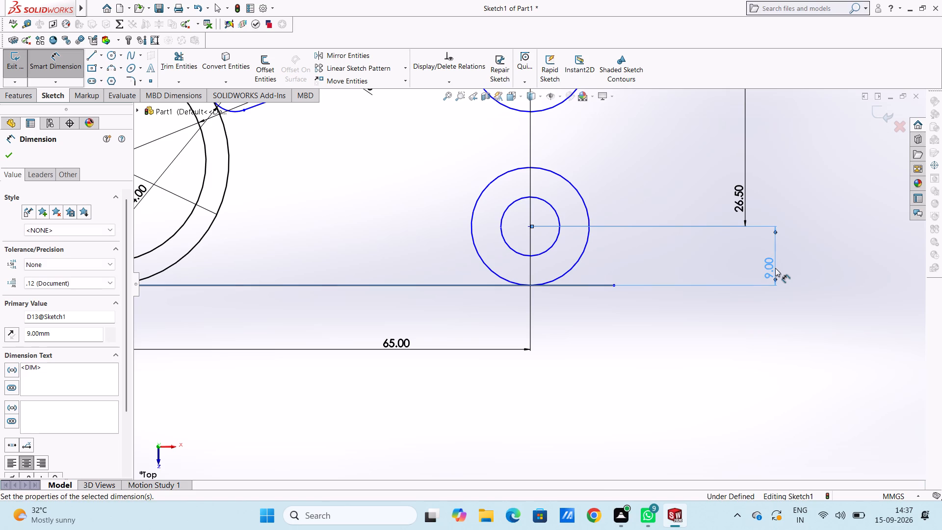
click(727, 265)
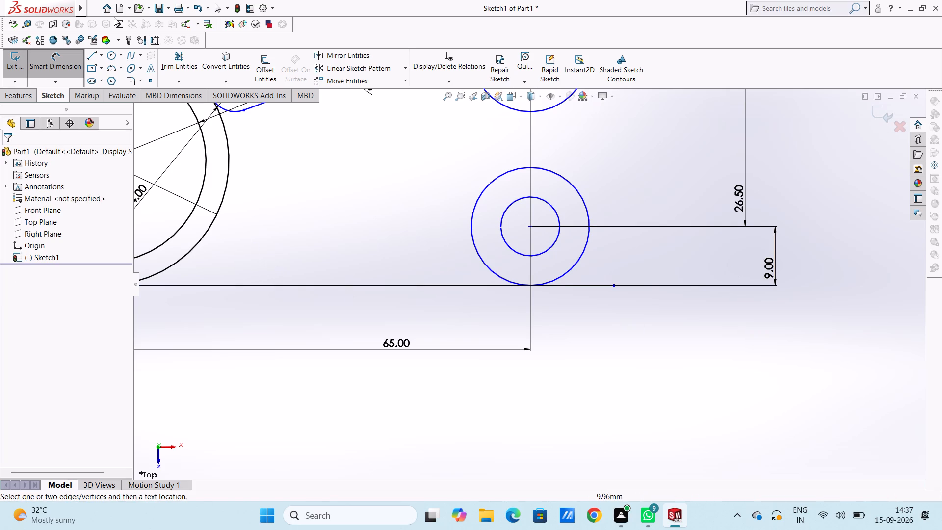
Trim the part of the horizontal base line that extends beyond the lower 18 mm circle's tangent point.
click(181, 58)
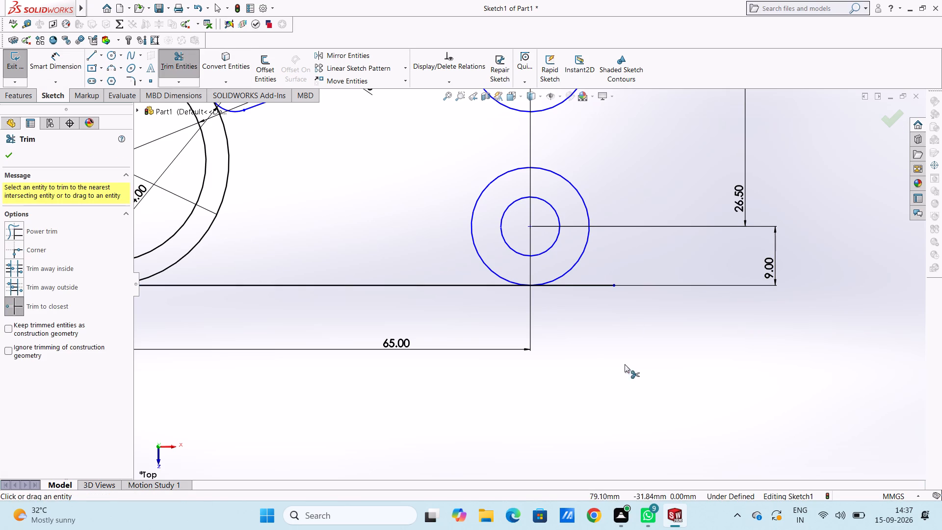
click(602, 284)
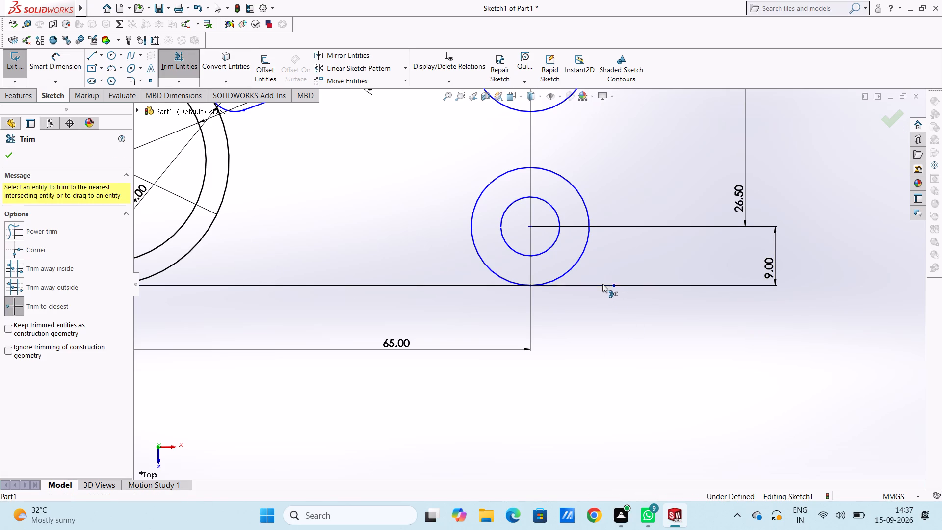
scroll(419, 173, down, 3)
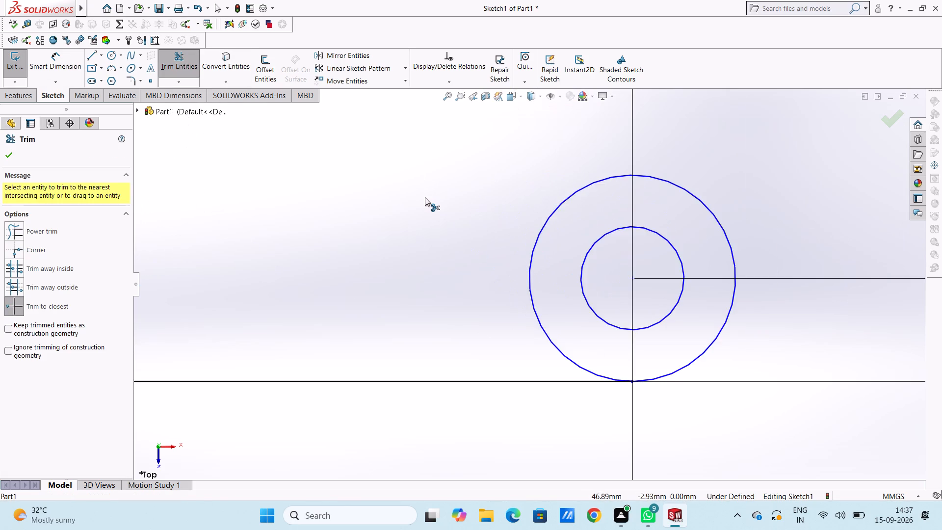
scroll(425, 197, up, 7)
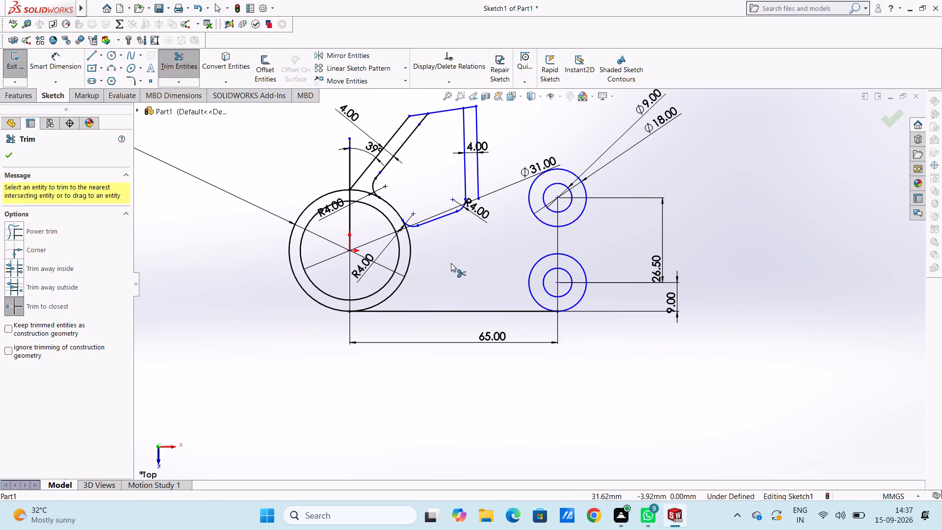
scroll(530, 142, down, 3)
scroll(530, 142, up, 2)
scroll(532, 186, up, 1)
key(Escape)
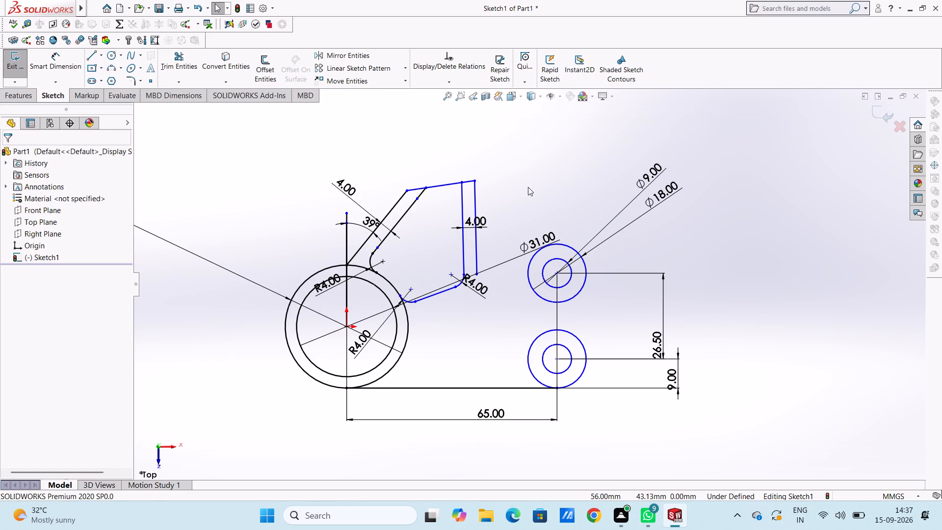
Draw a nearly horizontal line about 19 mm long from the 4 mm upright's outer edge to just inside the upper 18 mm circle.
click(93, 57)
scroll(512, 245, down, 3)
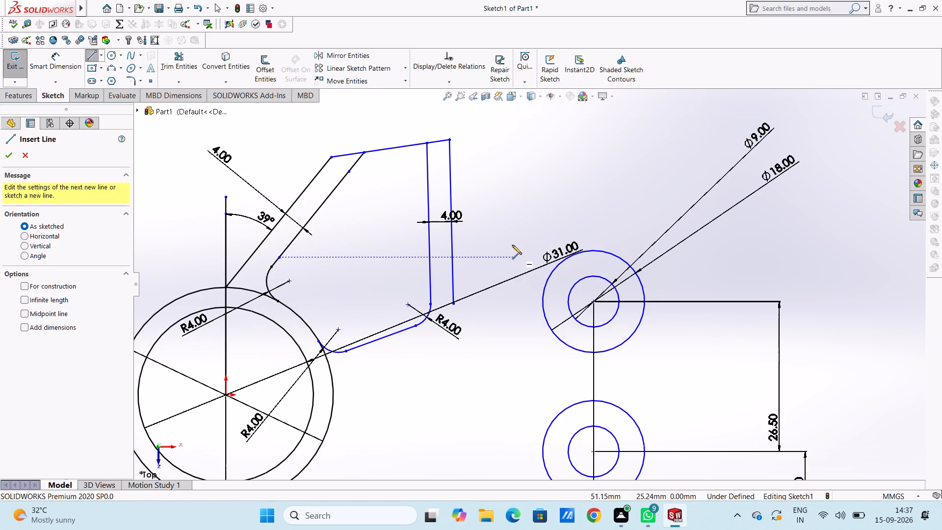
click(452, 275)
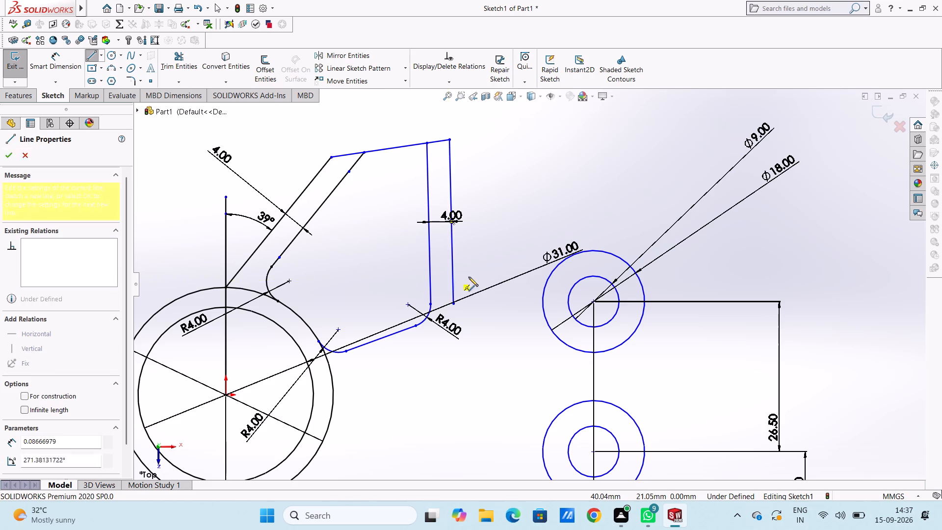
click(561, 271)
key(Escape)
key(Escape)
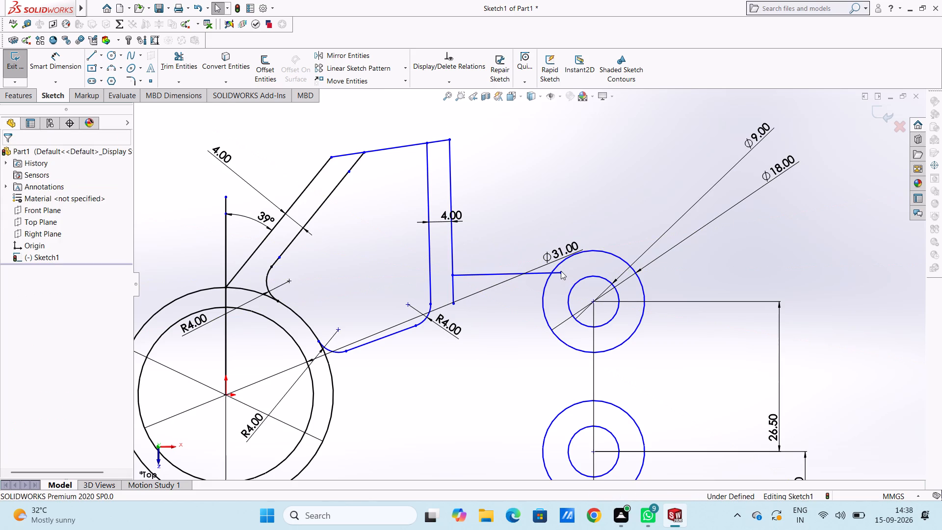
Trim the upright's outer edge below the new line and the new line's end inside the upper 18 mm circle.
click(173, 57)
click(452, 285)
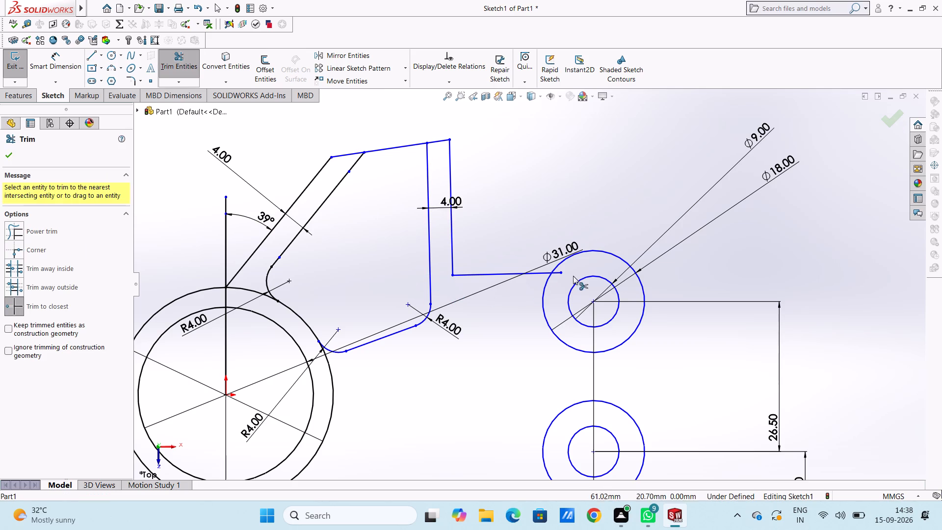
click(558, 272)
key(Escape)
key(Escape)
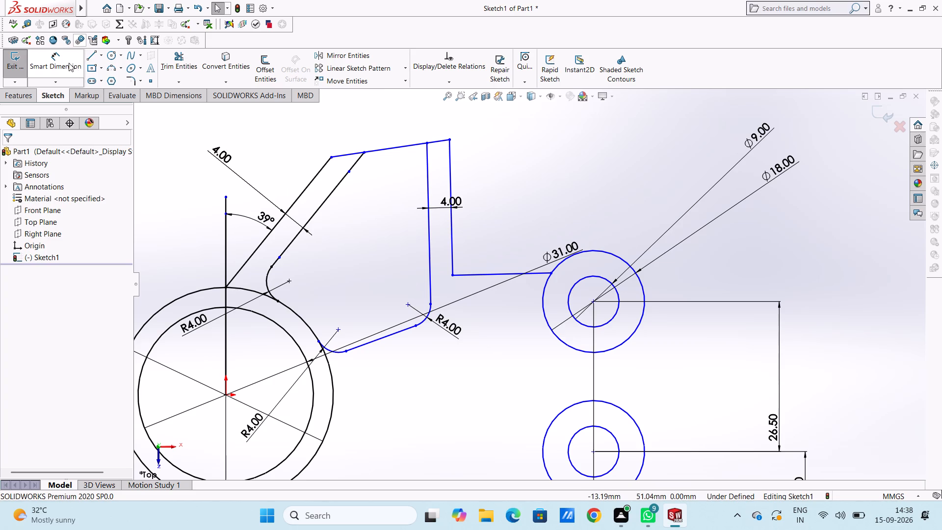
Apply a 4 mm sketch fillet to the corner between the upright's outer edge and the nearly horizontal line.
click(131, 78)
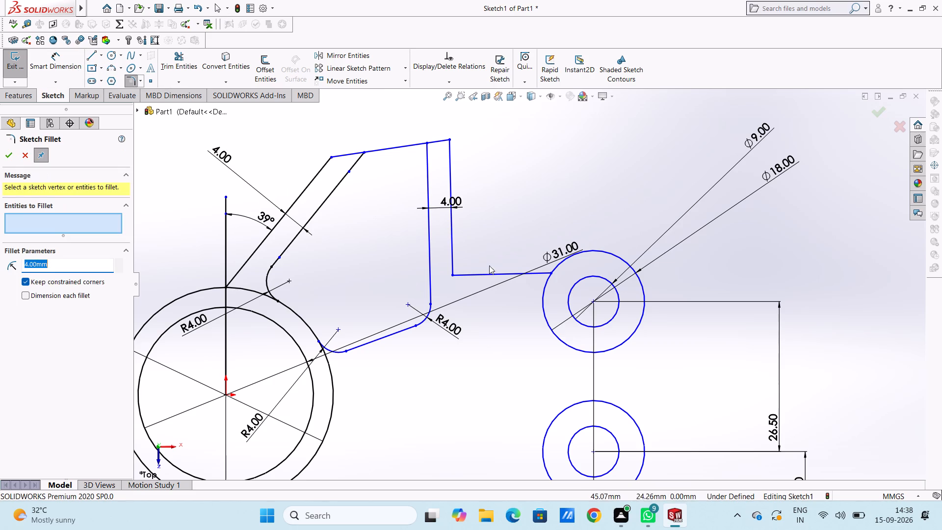
click(453, 275)
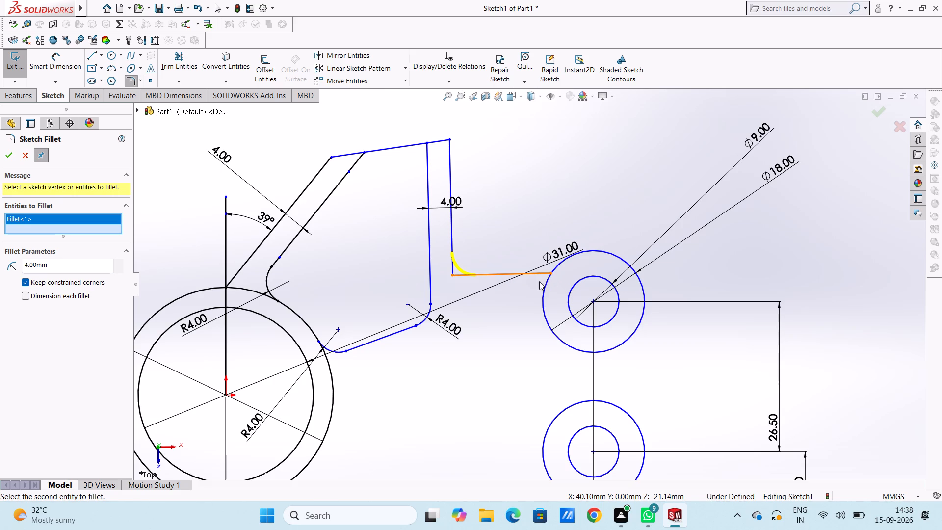
click(6, 155)
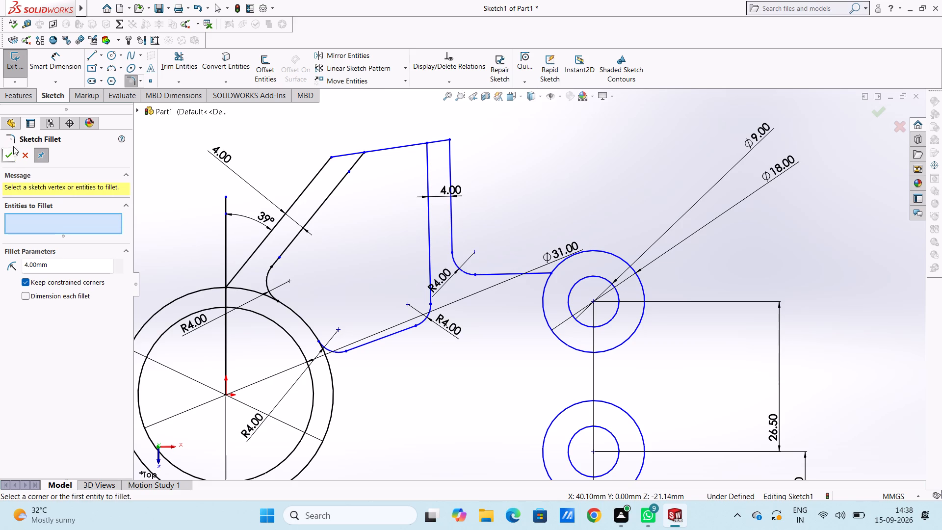
click(5, 158)
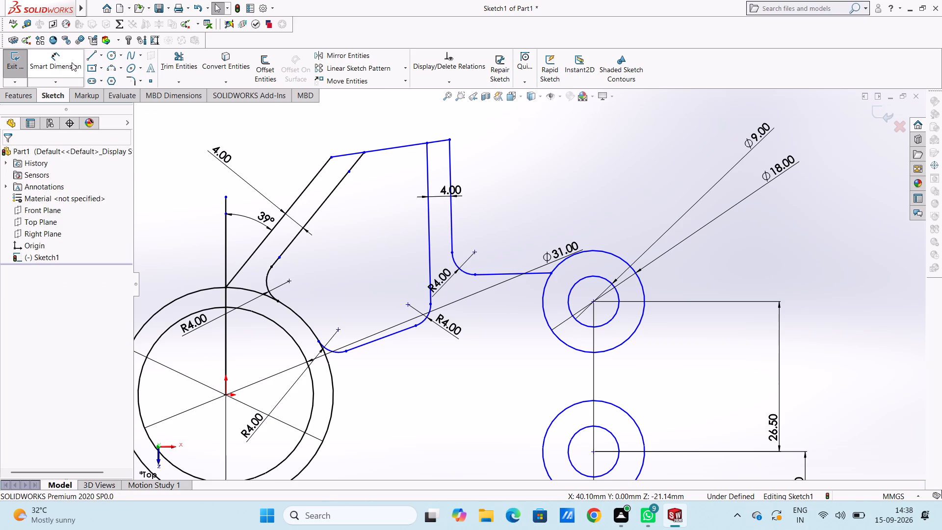
Draw a three-point arc of 4 mm radius from the upper 18 mm circle to the nearly horizontal line.
click(108, 70)
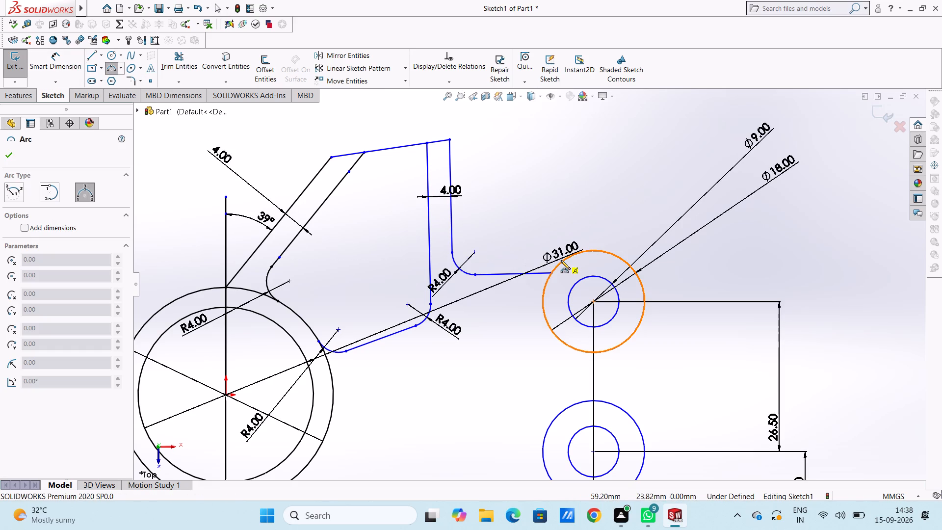
click(561, 260)
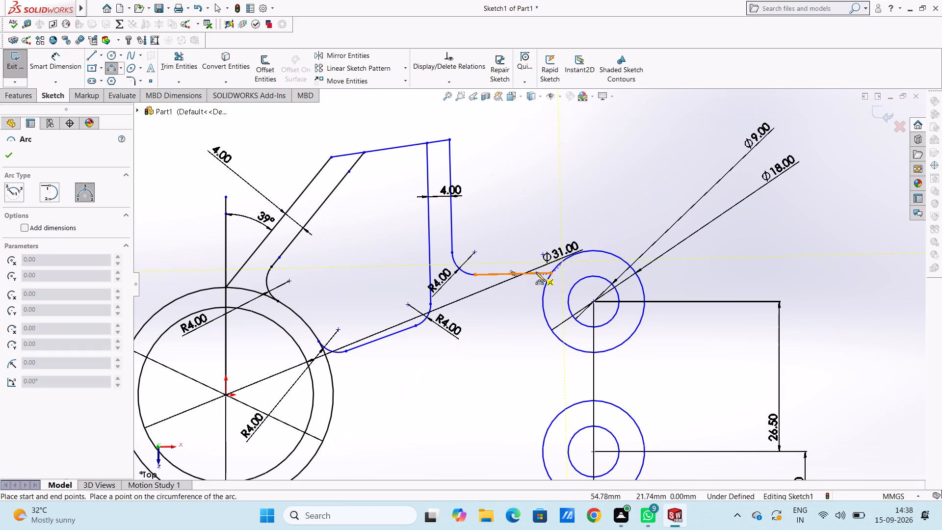
click(536, 272)
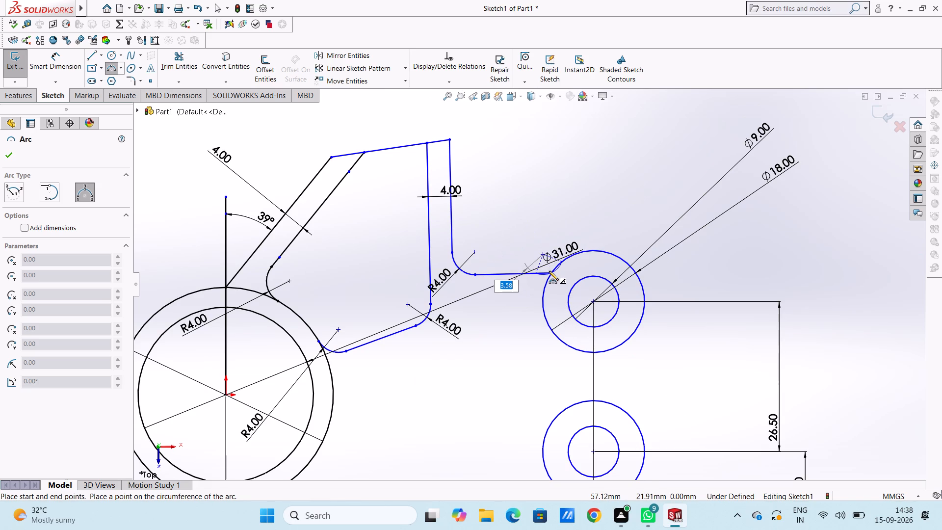
key(4)
key(Return)
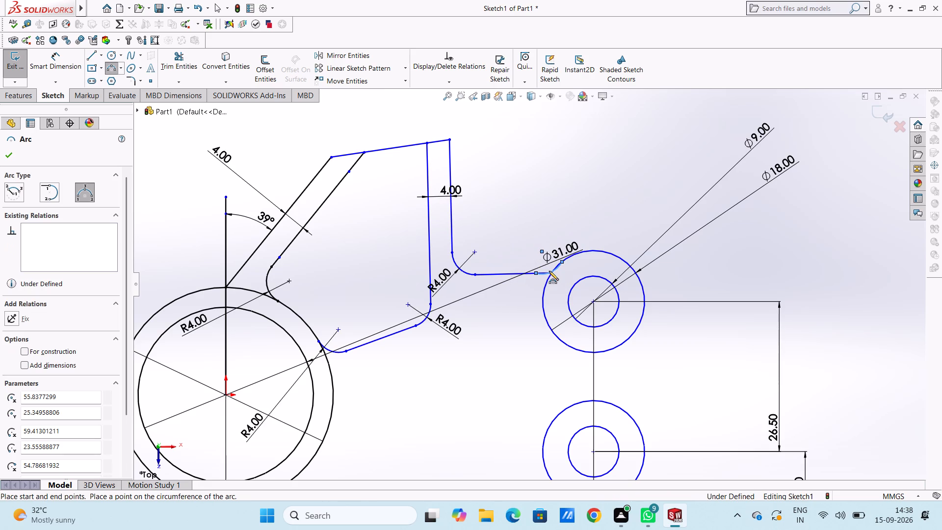
Dimension the new arc's radius as 4 mm beside the upper 18 mm circle.
scroll(563, 280, down, 5)
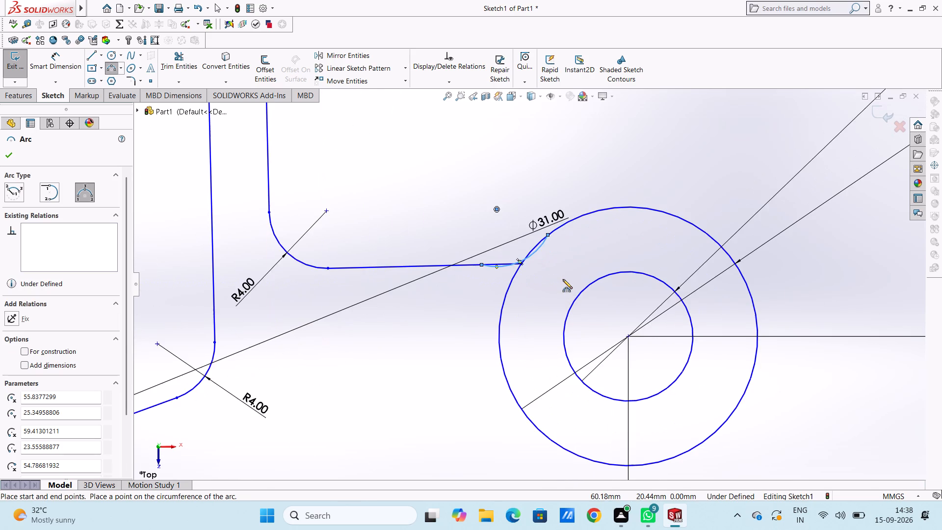
click(65, 66)
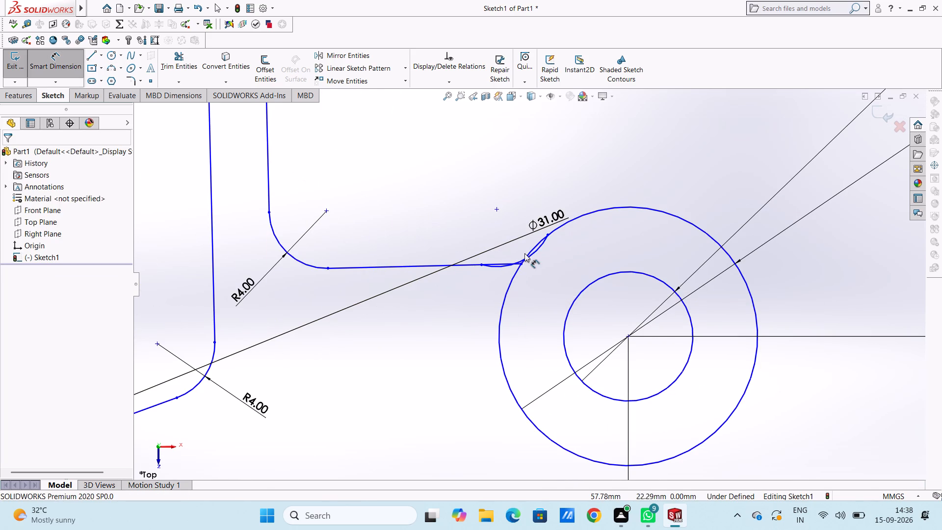
click(534, 255)
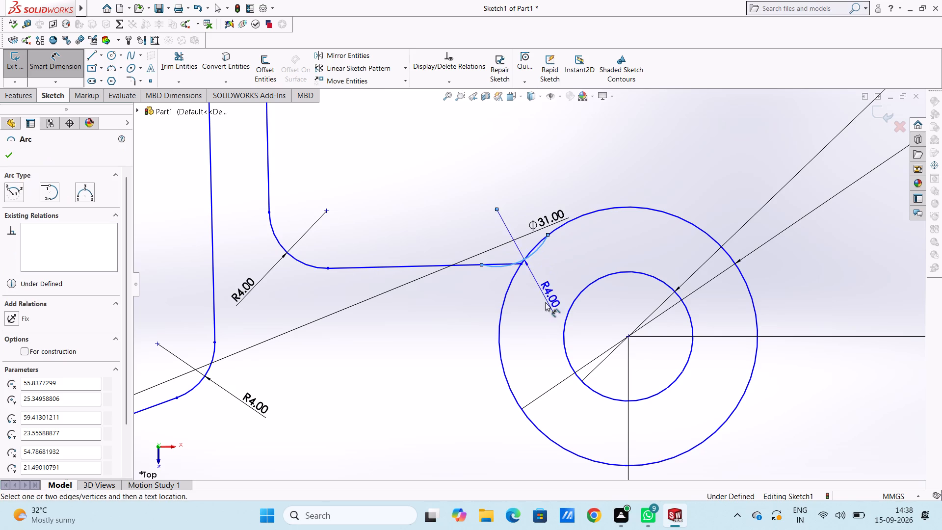
click(762, 441)
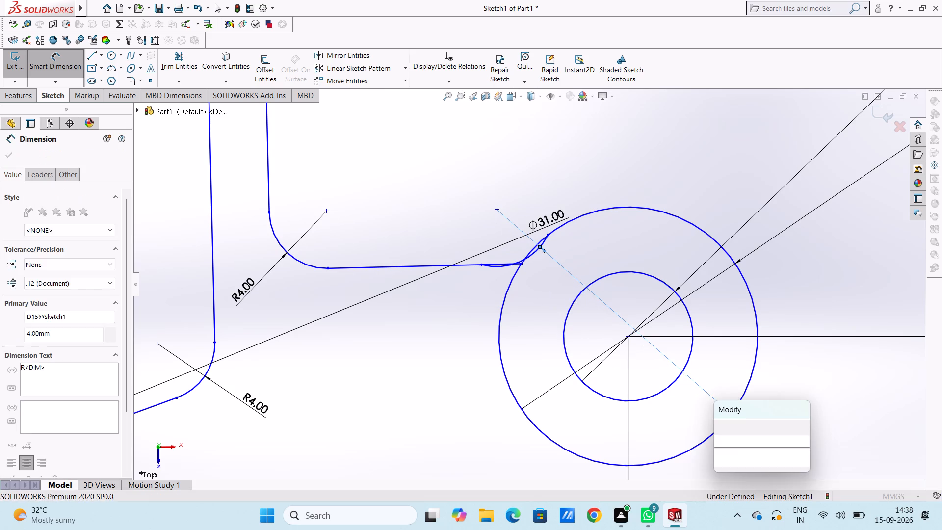
key(Return)
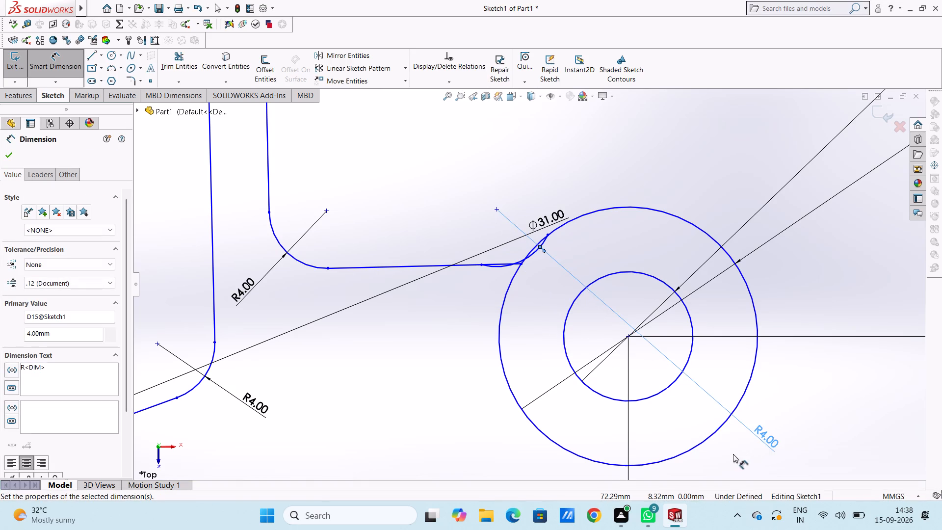
key(Escape)
key(Escape)
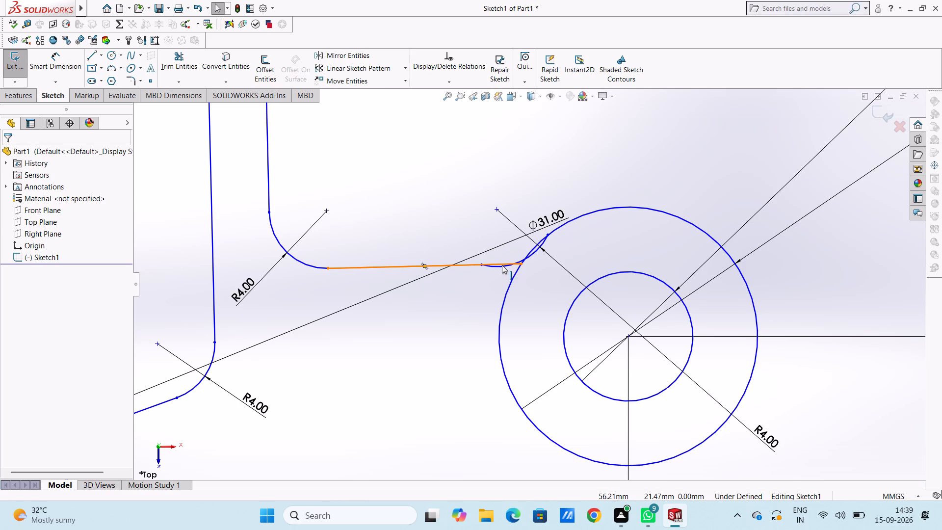
Make the new R4 arc tangent to both the nearly horizontal line and the upper 18 mm circle.
click(536, 254)
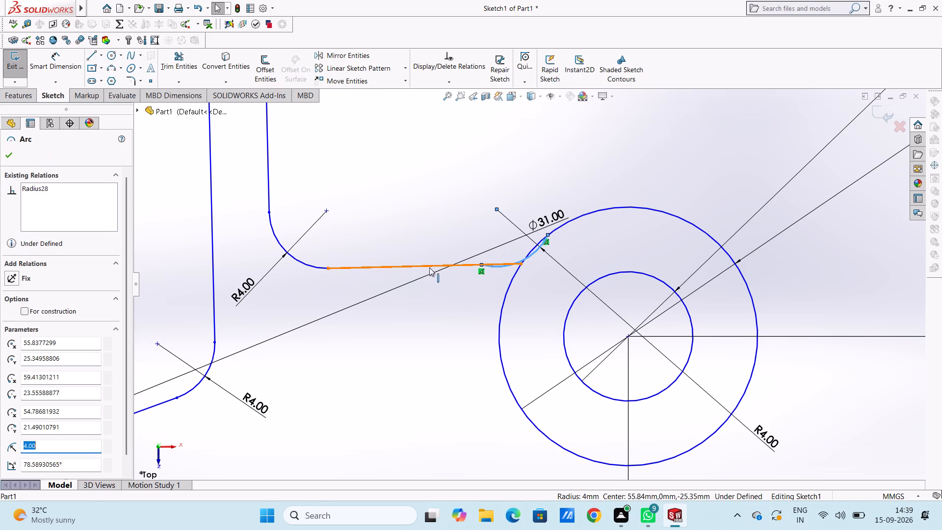
ctrl+click(423, 265)
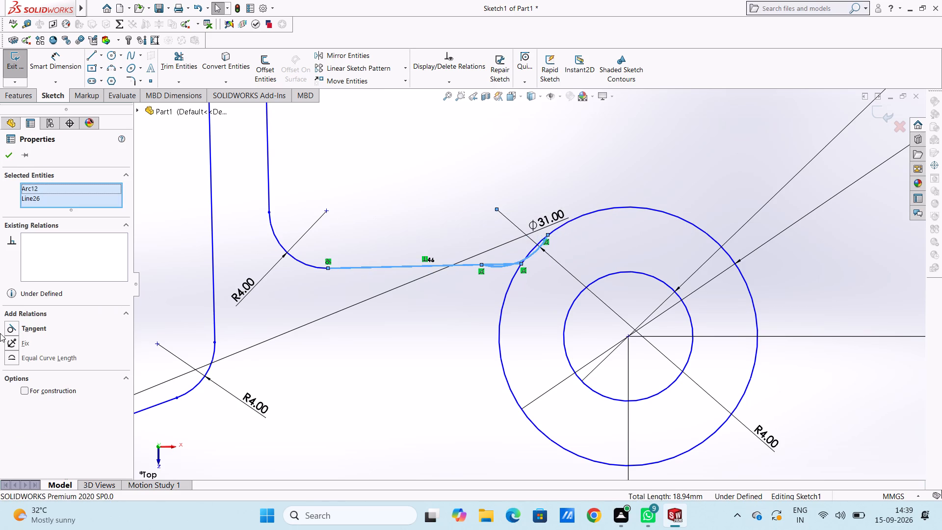
click(8, 329)
click(426, 356)
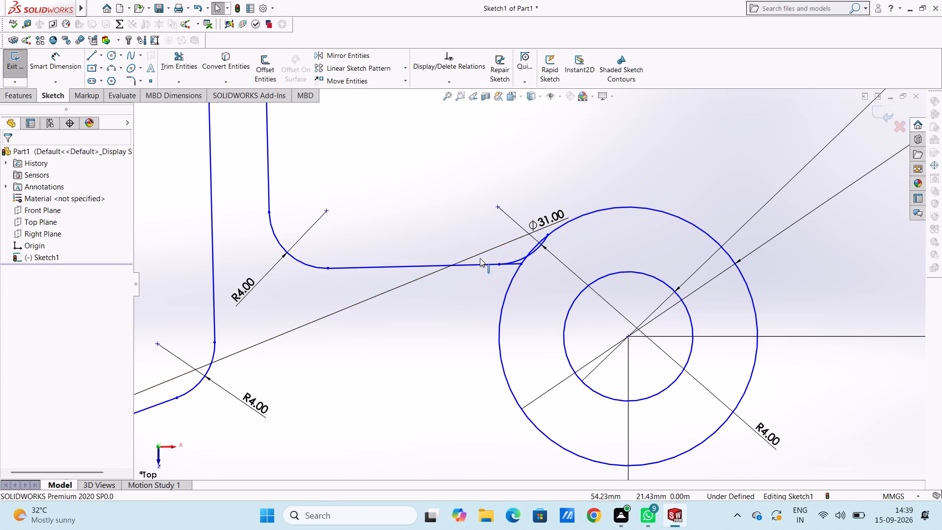
click(535, 252)
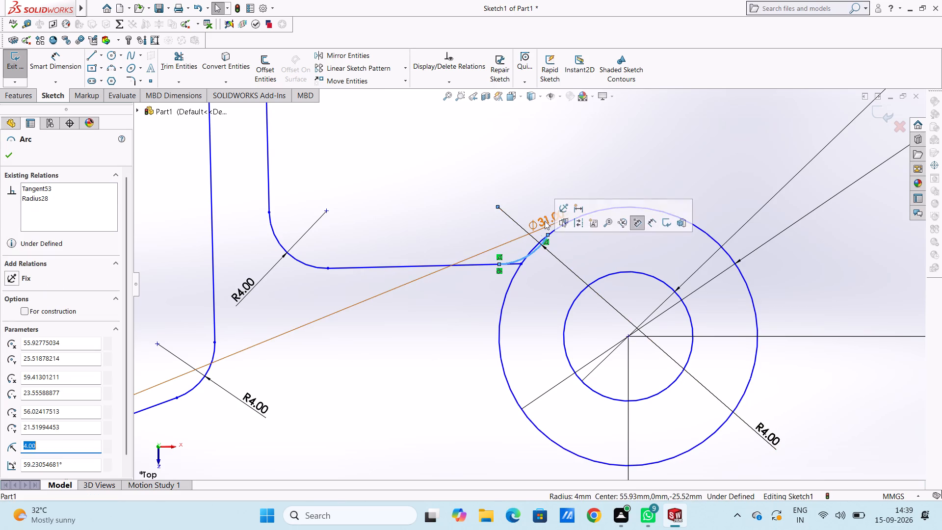
ctrl+click(581, 214)
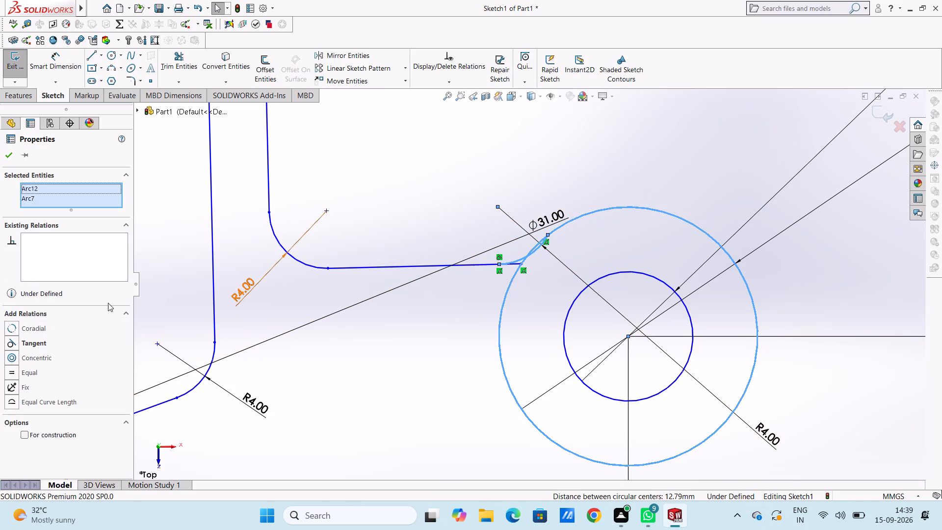
click(7, 345)
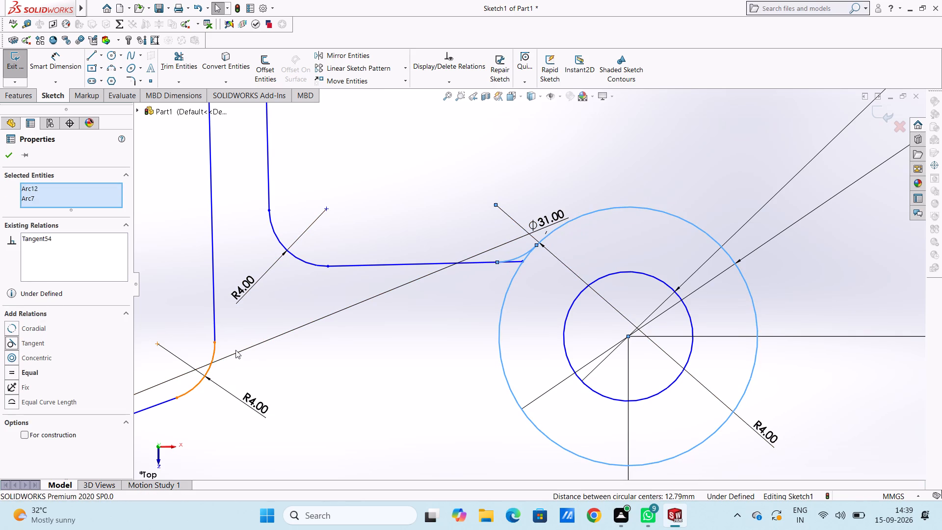
click(240, 350)
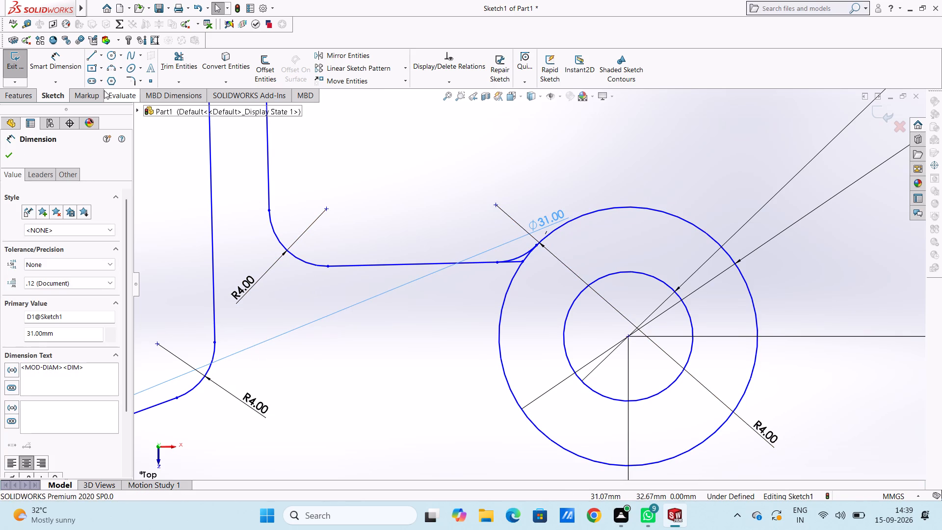
Trim the end of the nearly horizontal line that extends past the R4 arc's tangent point.
click(169, 63)
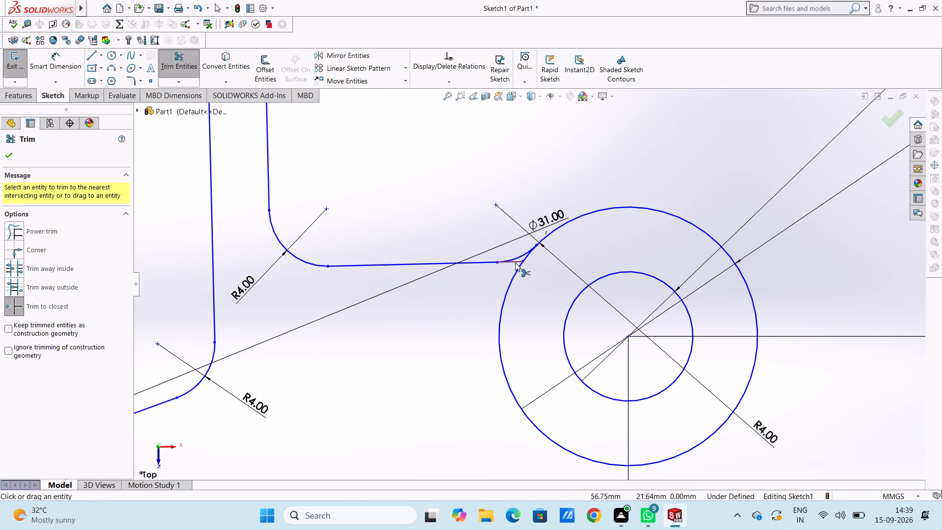
click(516, 262)
key(Escape)
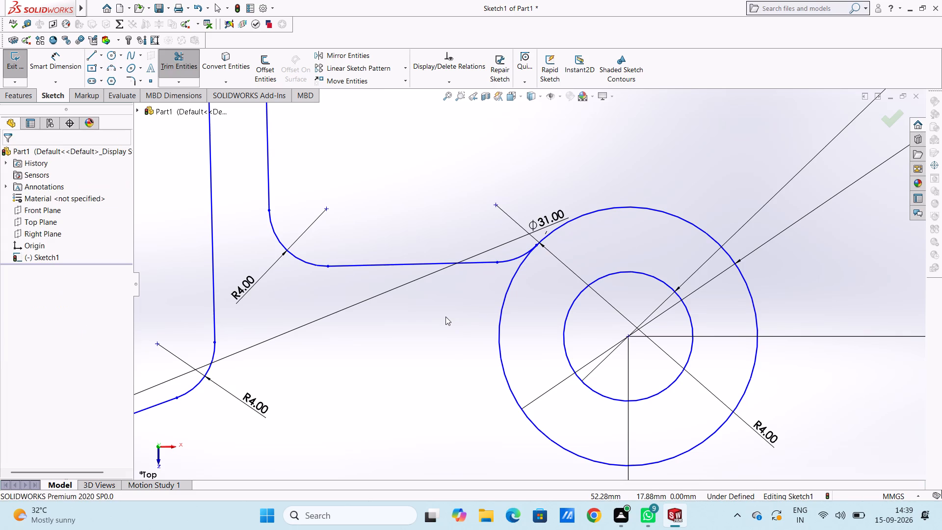
key(Escape)
Draw a vertical 26.5 mm line joining the outermost quadrant points of the upper and lower 18 mm circles, on the side away from the arm.
scroll(445, 317, down, 4)
scroll(445, 317, up, 7)
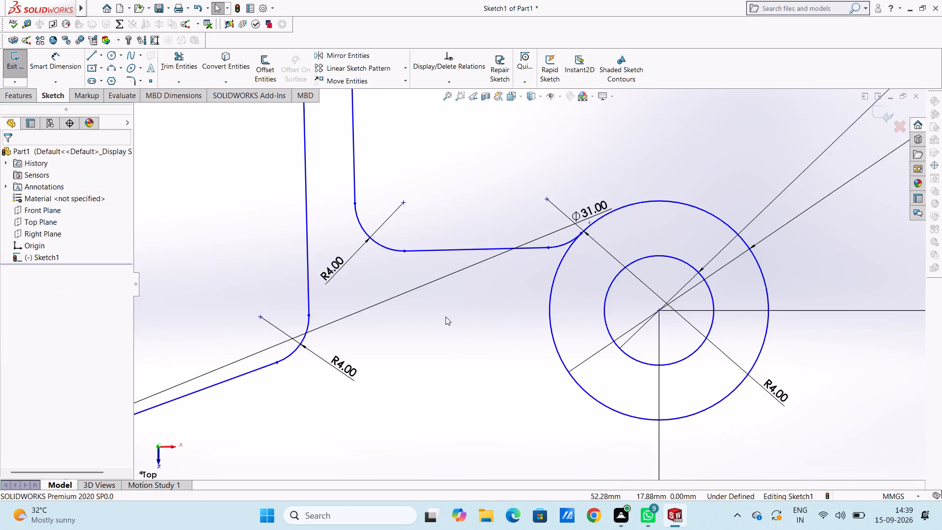
scroll(445, 317, up, 9)
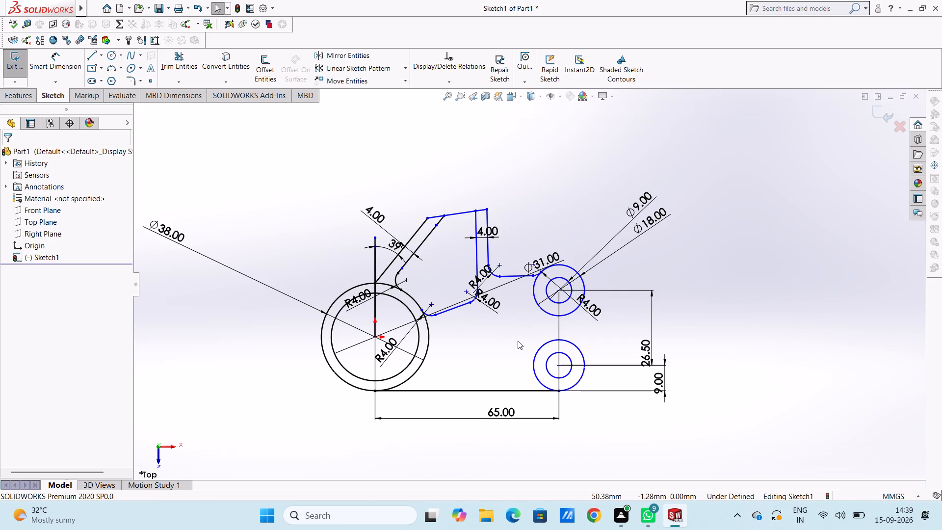
scroll(487, 350, down, 2)
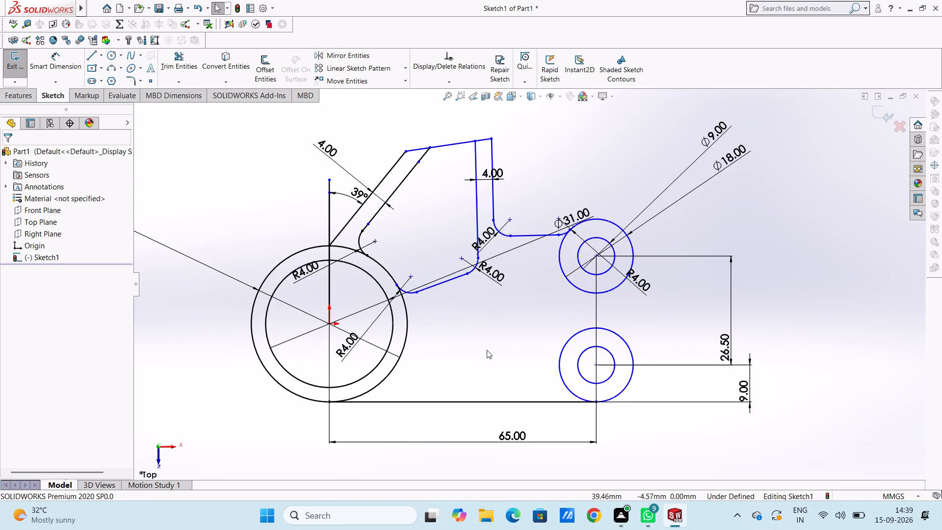
scroll(487, 350, up, 2)
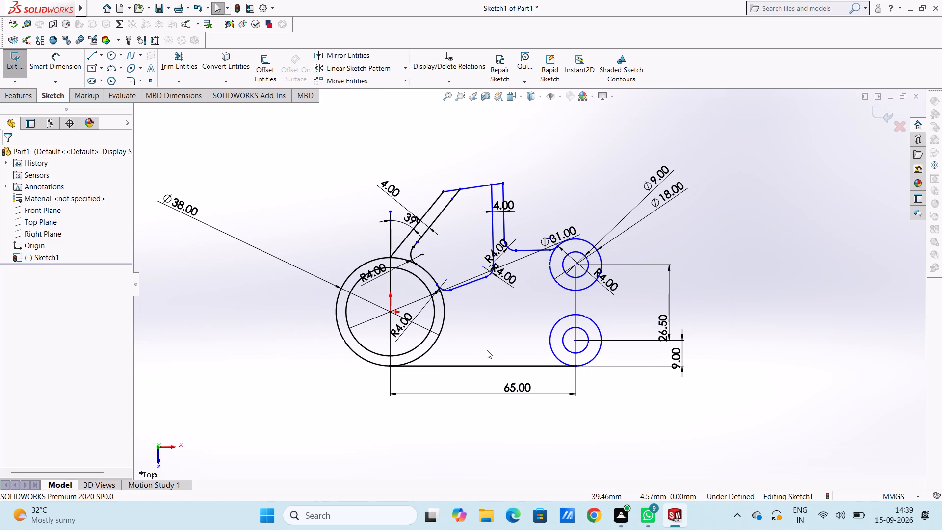
scroll(487, 350, up, 2)
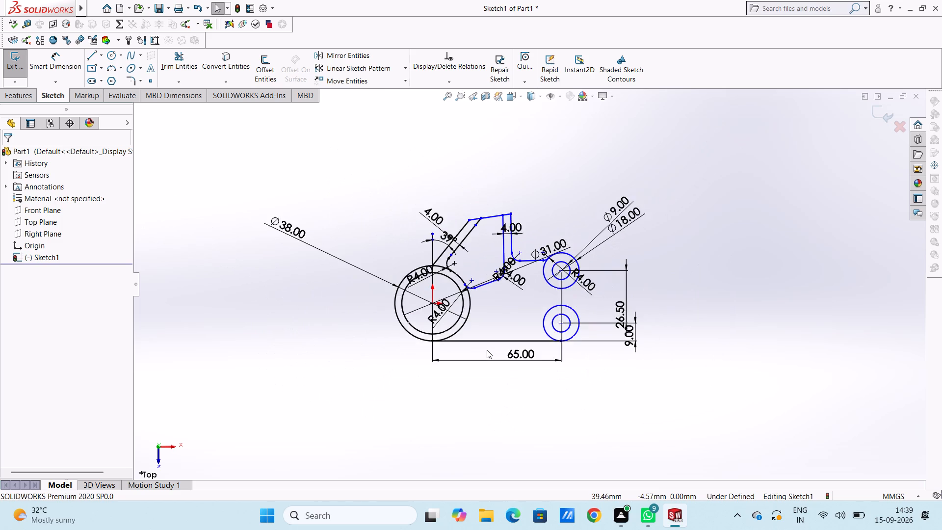
scroll(487, 350, down, 2)
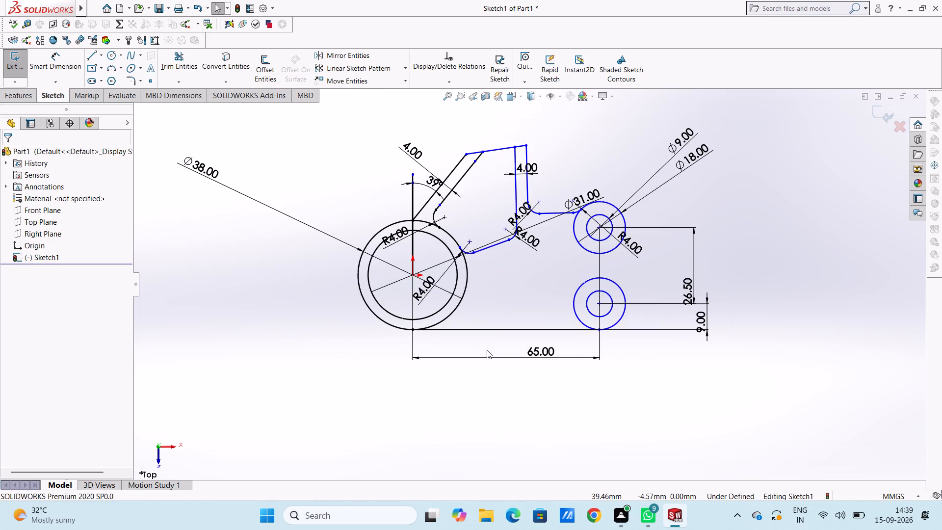
click(89, 55)
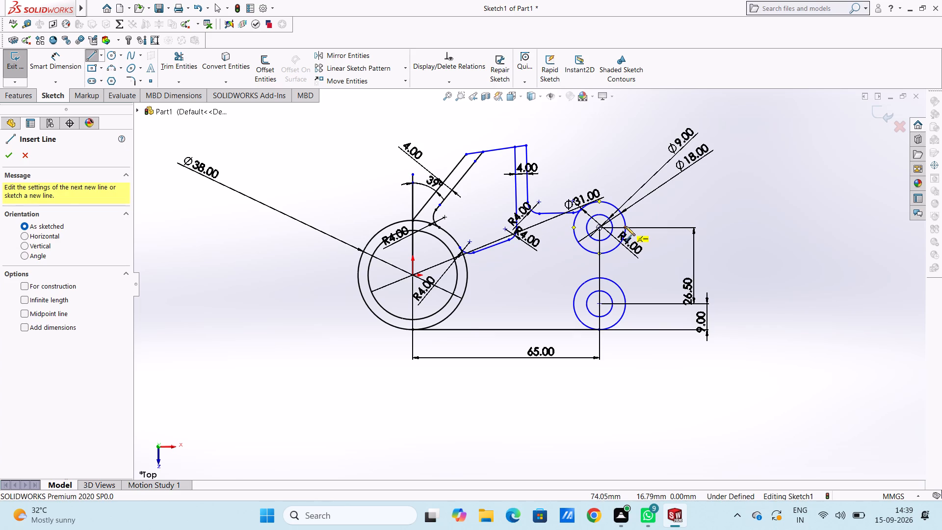
click(626, 226)
click(625, 304)
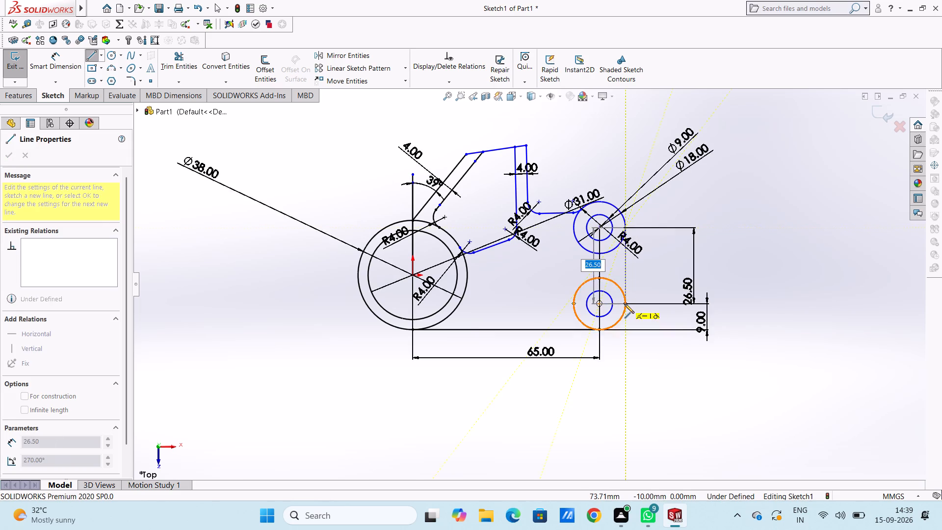
key(Escape)
key(Escape)
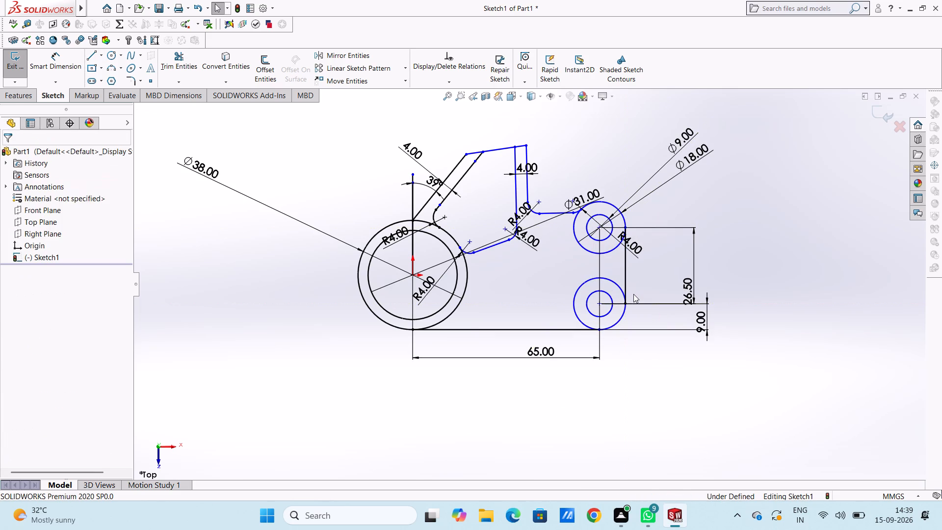
Offset the vertical line joining the two 18 mm circles by 4 mm toward the circle centres, with its dimension added.
scroll(633, 250, down, 1)
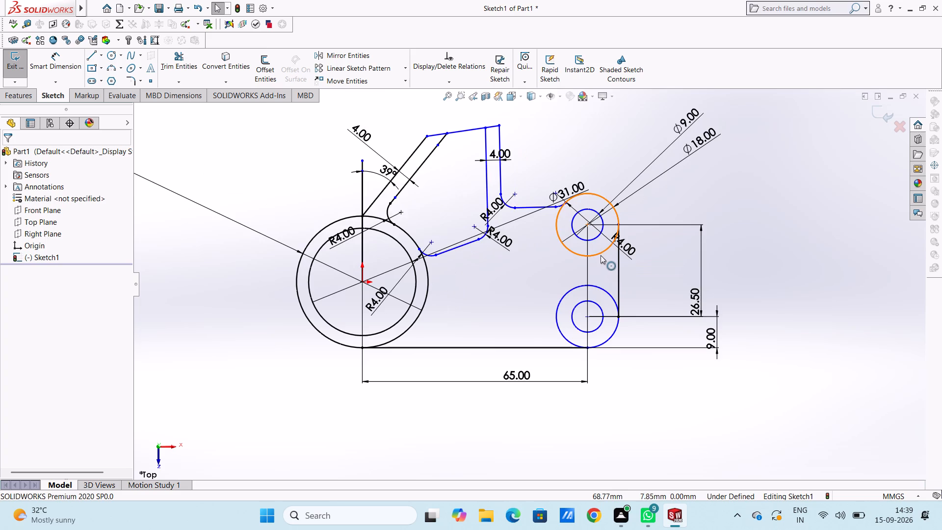
scroll(599, 260, down, 4)
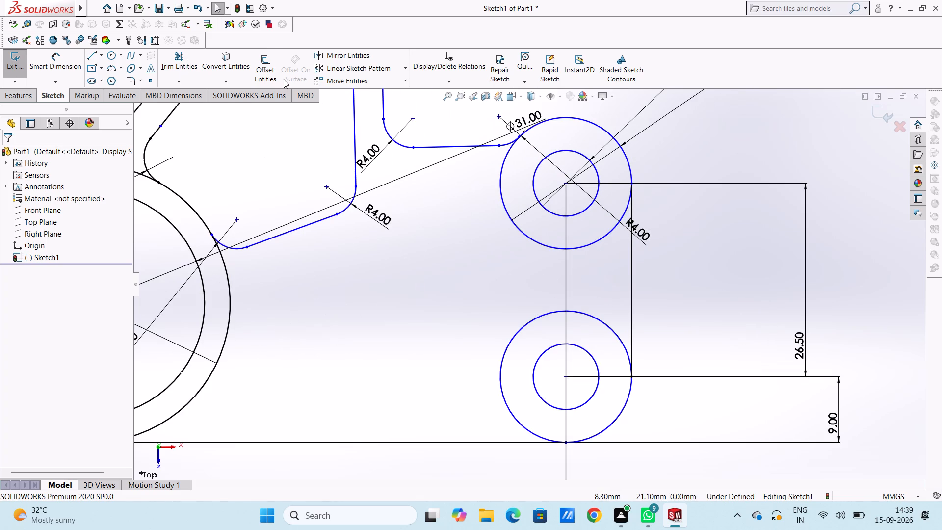
click(272, 64)
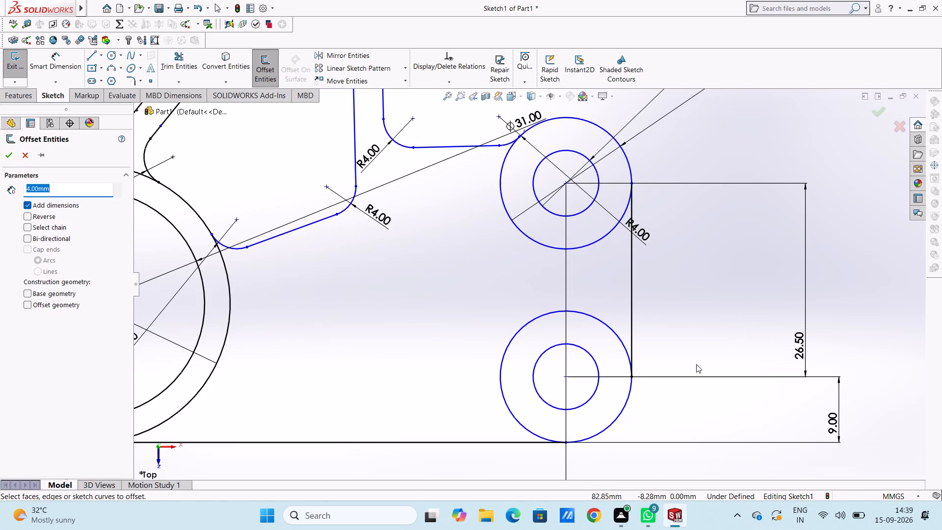
click(631, 287)
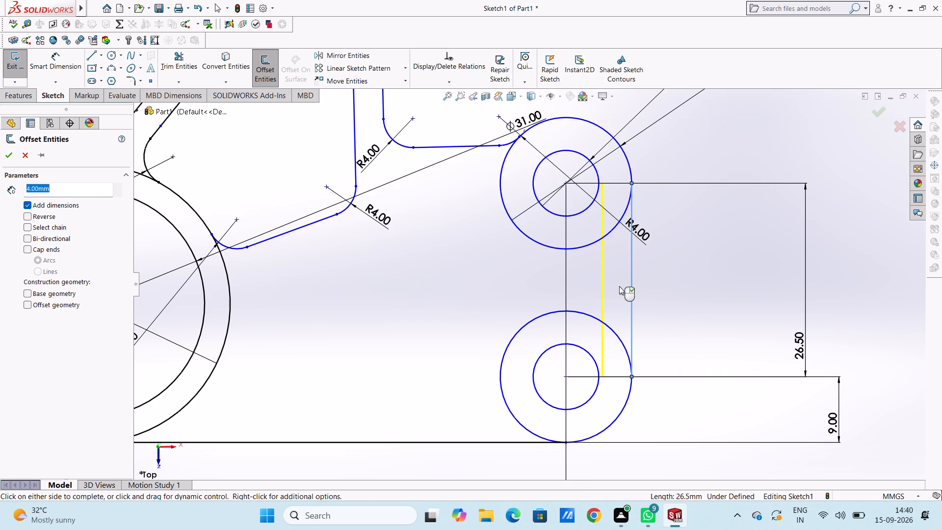
click(6, 156)
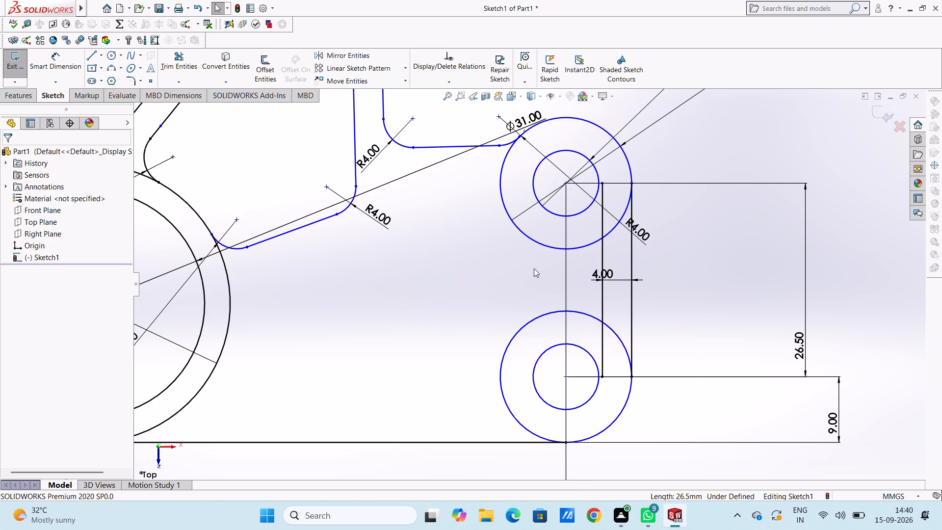
Draw a 5 mm horizontal line from each 18 mm circle's facing quadrant point to the offset line, joined by a vertical line along it.
scroll(618, 247, down, 2)
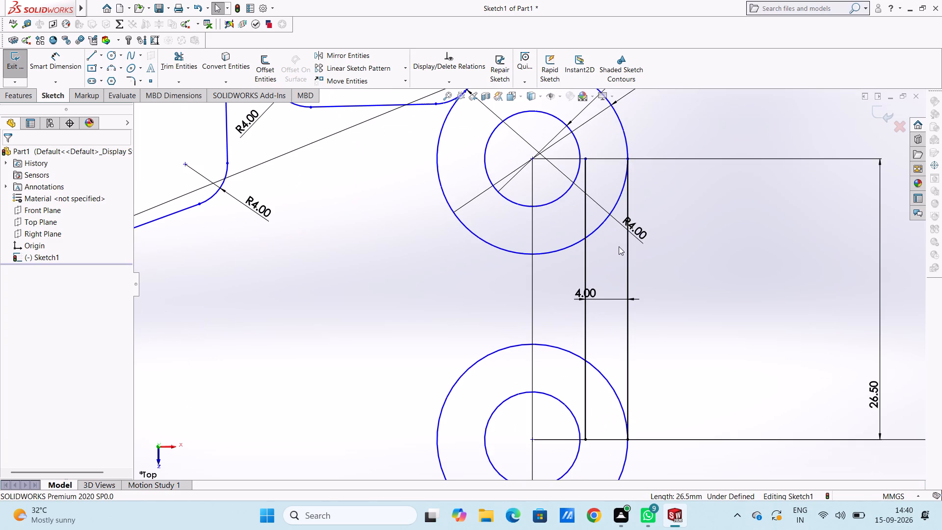
scroll(619, 246, down, 2)
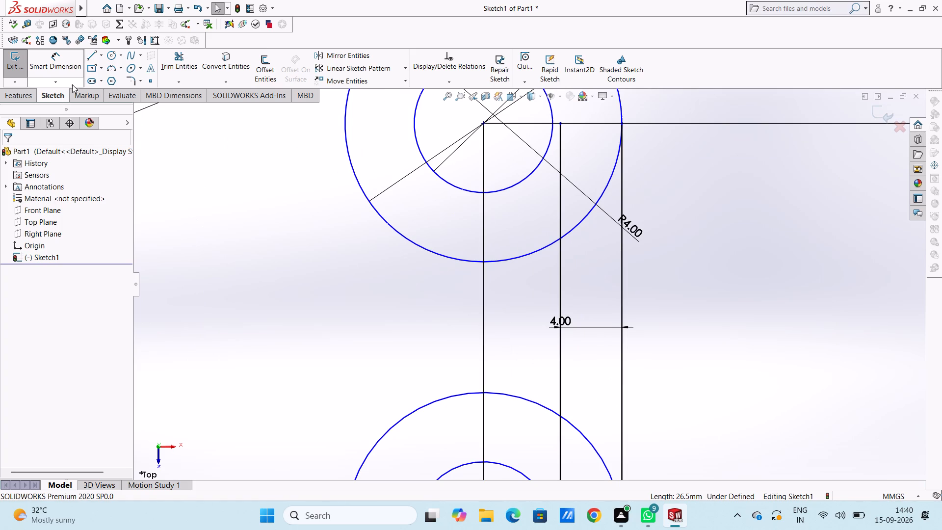
click(89, 57)
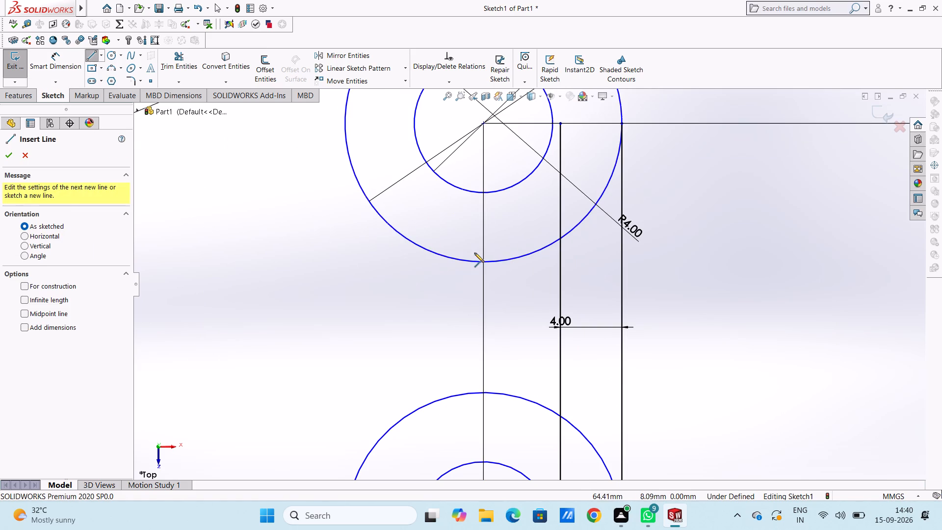
click(483, 261)
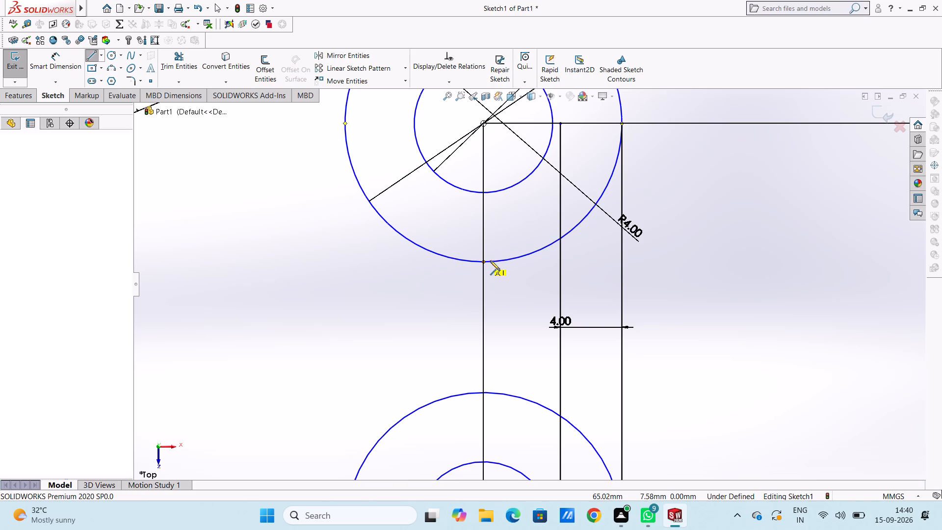
click(560, 261)
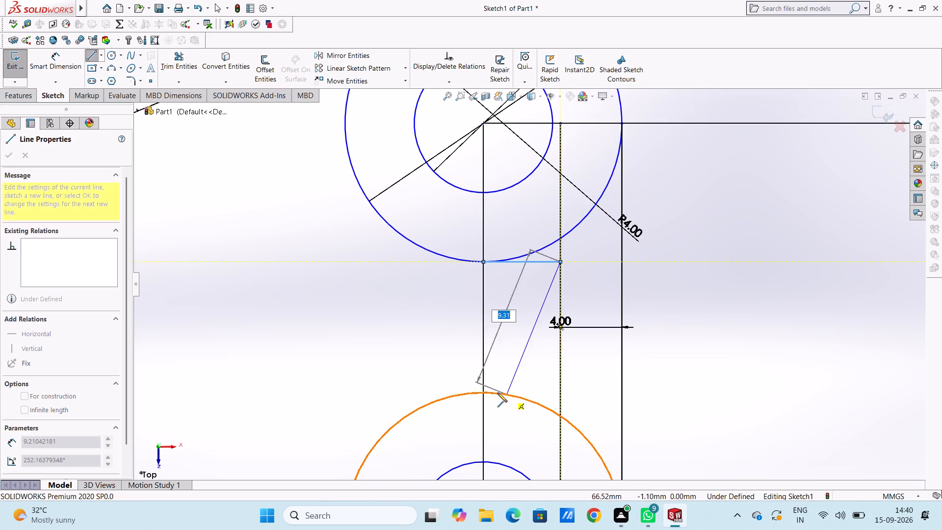
click(560, 393)
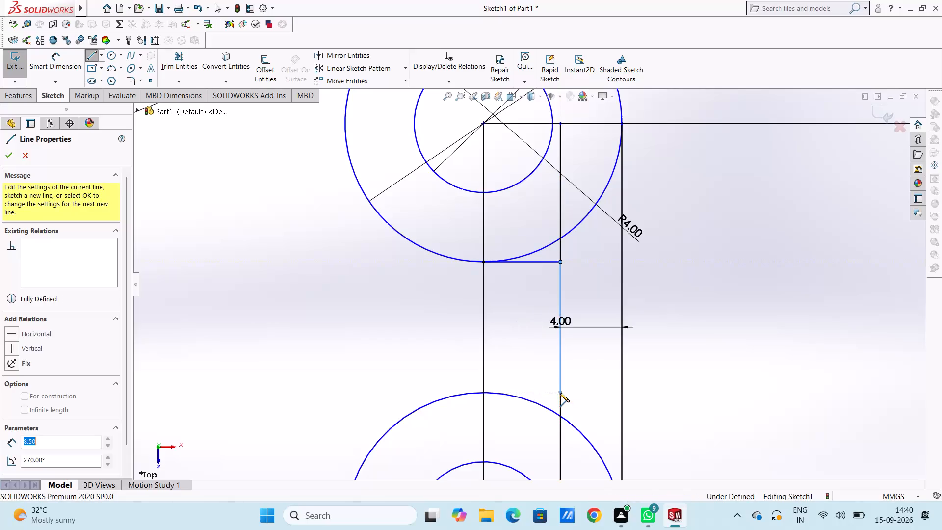
click(485, 393)
key(Escape)
key(Escape)
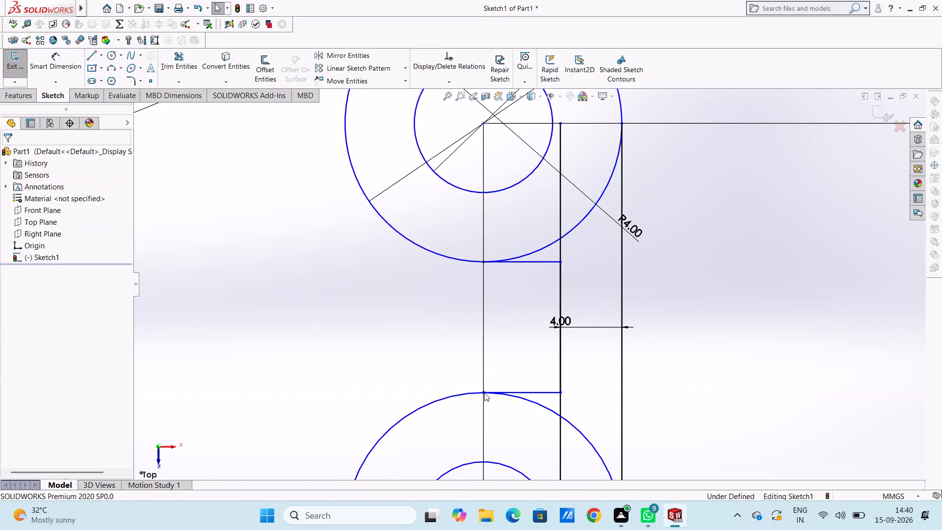
Trim both 18 mm circles' arcs between the 5 mm lines and the outer vertical line, plus the offset line's ends past the 5 mm lines.
scroll(482, 380, down, 3)
scroll(483, 370, up, 9)
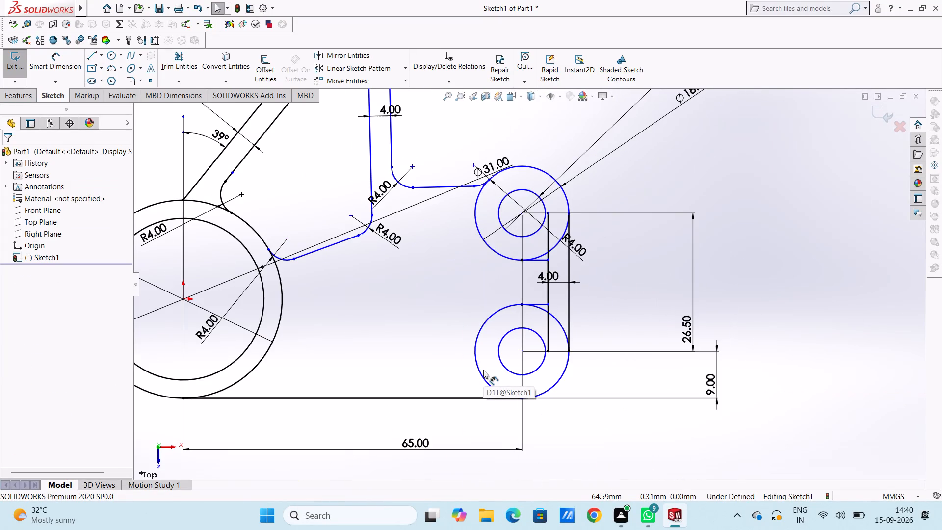
click(176, 64)
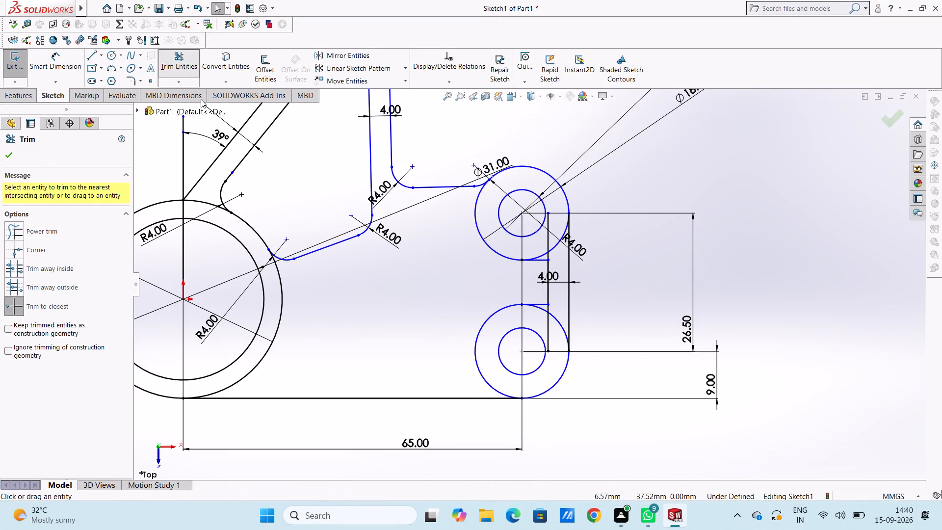
click(554, 245)
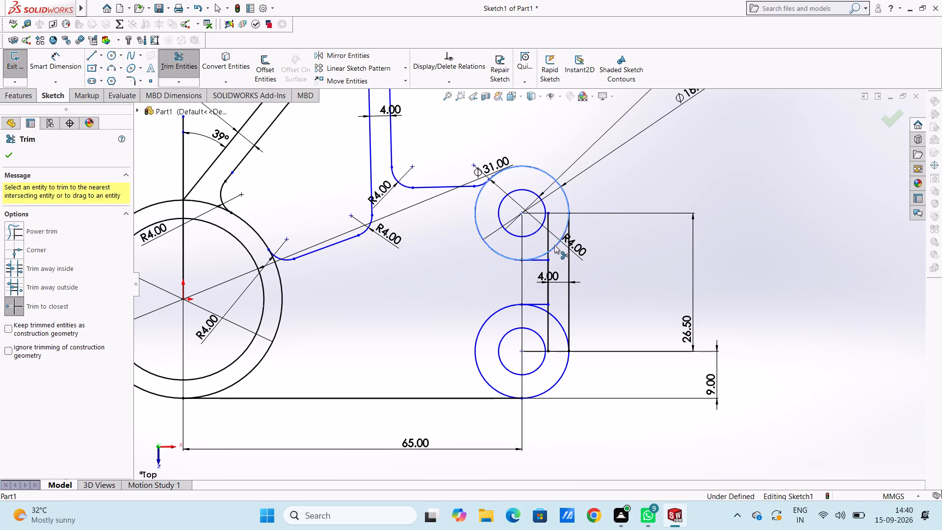
click(547, 239)
click(545, 251)
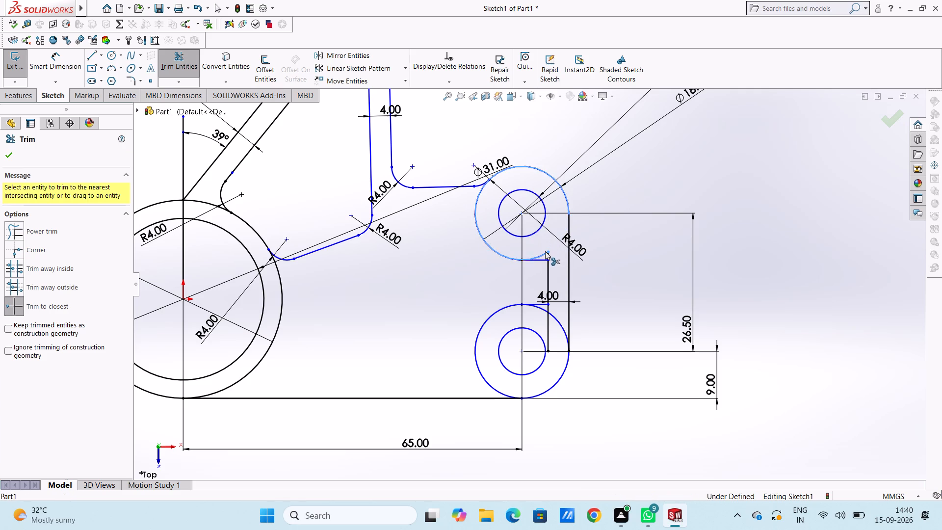
scroll(547, 251, down, 2)
click(545, 260)
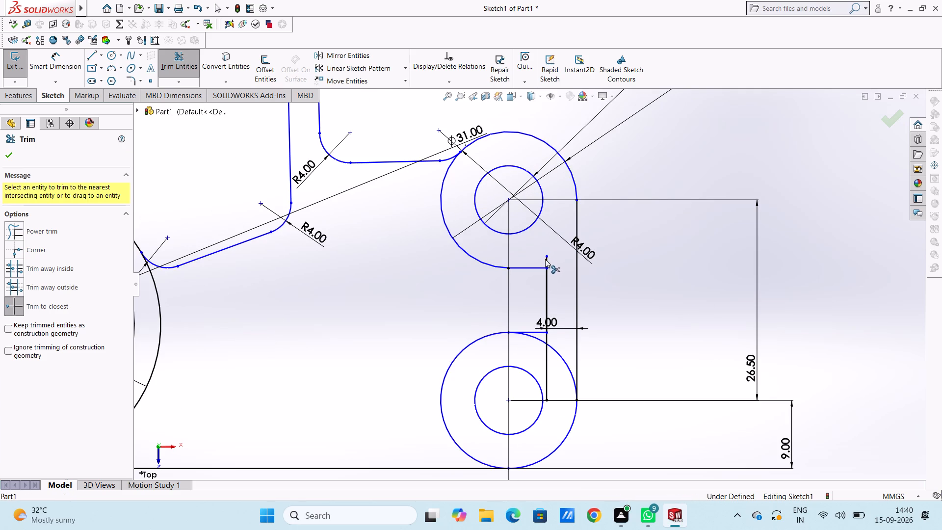
click(546, 368)
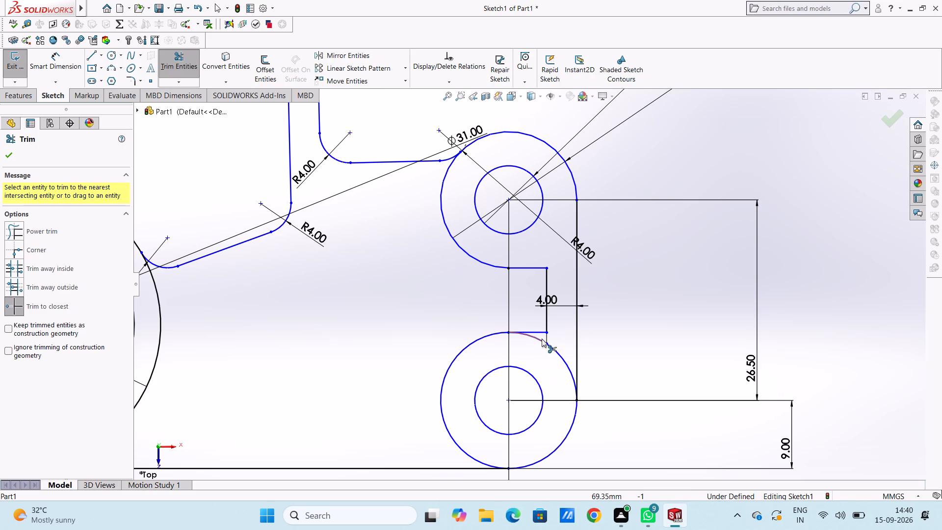
click(542, 339)
click(547, 337)
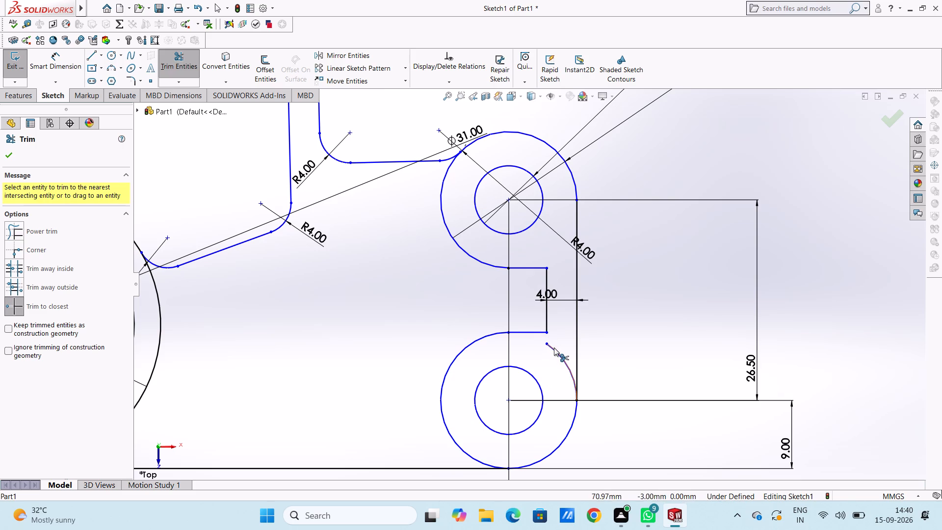
click(554, 348)
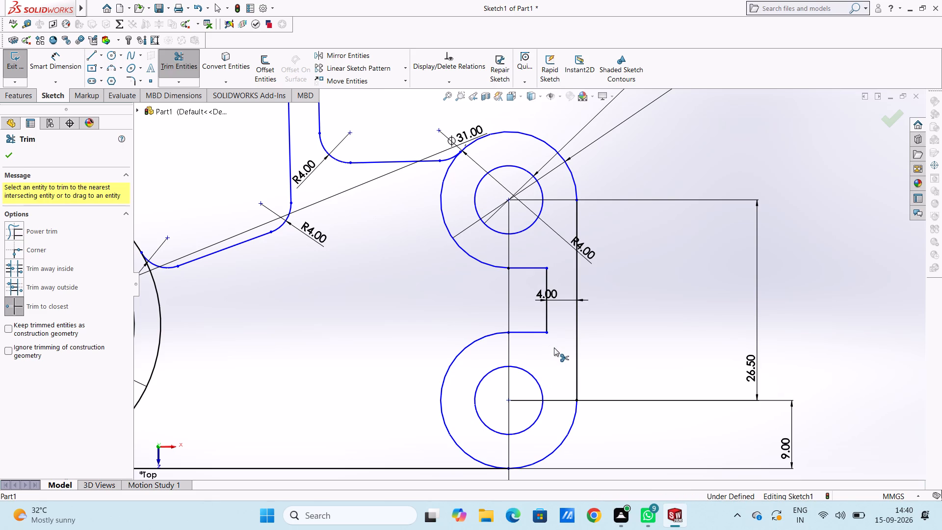
key(Escape)
Offset the nearly horizontal line and the slanted line near the 38 mm circle 4 mm downward in the sketch.
scroll(546, 341, down, 4)
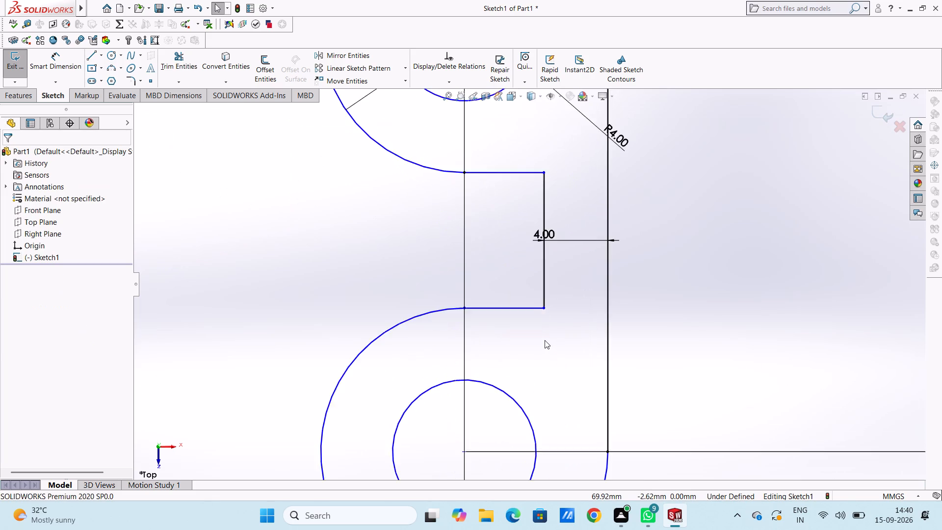
scroll(545, 340, up, 8)
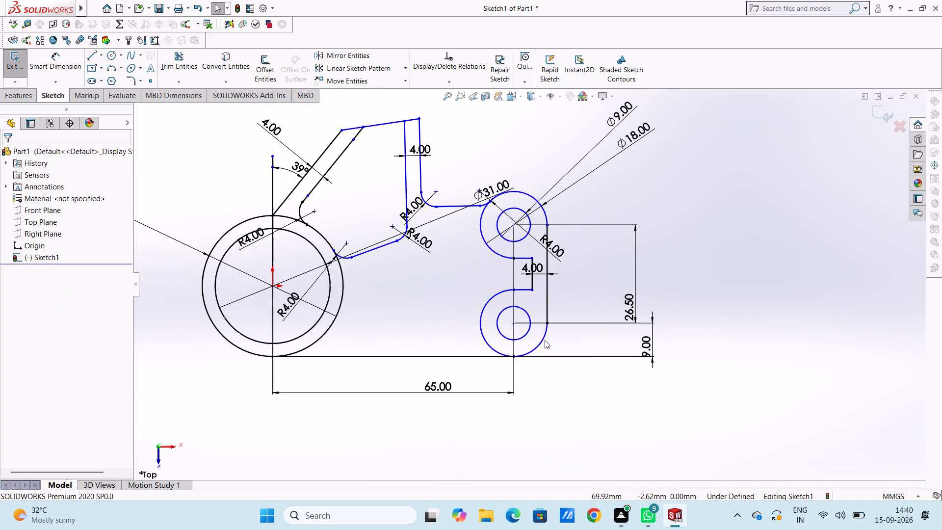
scroll(529, 174, down, 2)
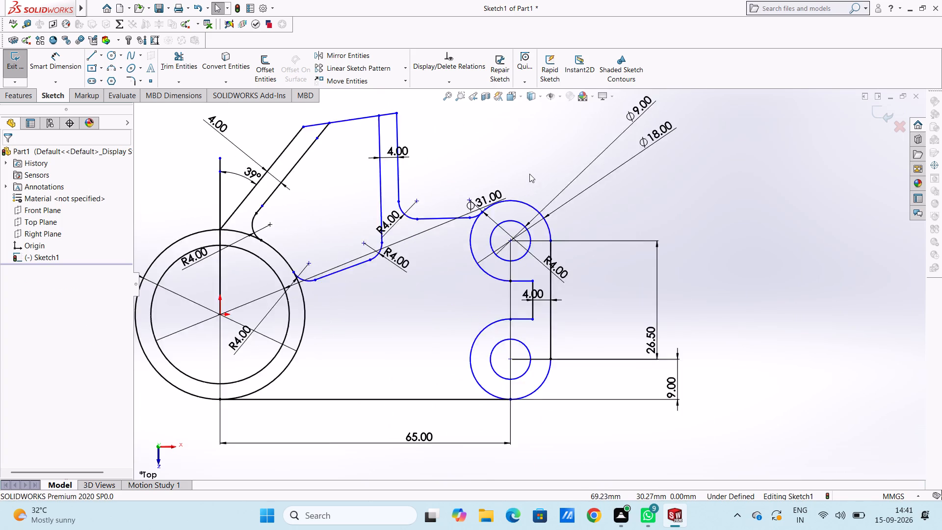
scroll(529, 174, down, 1)
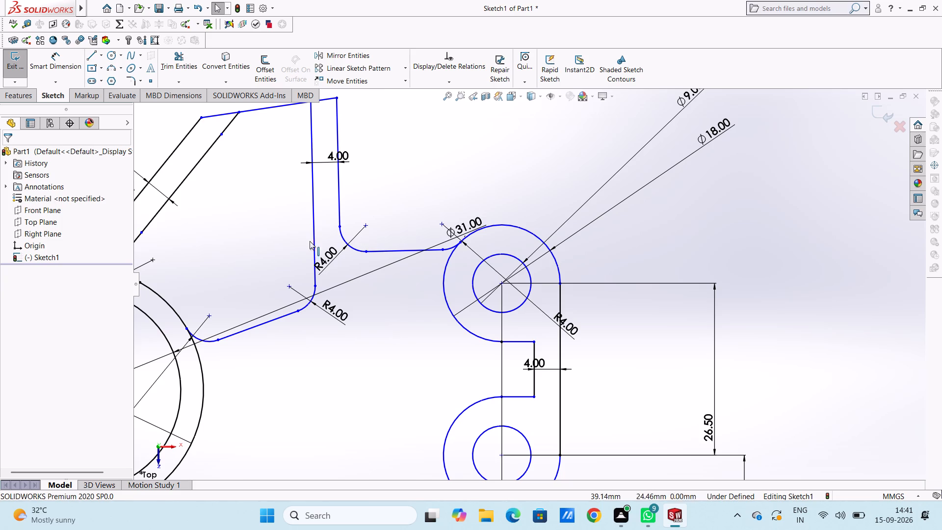
click(261, 64)
click(388, 250)
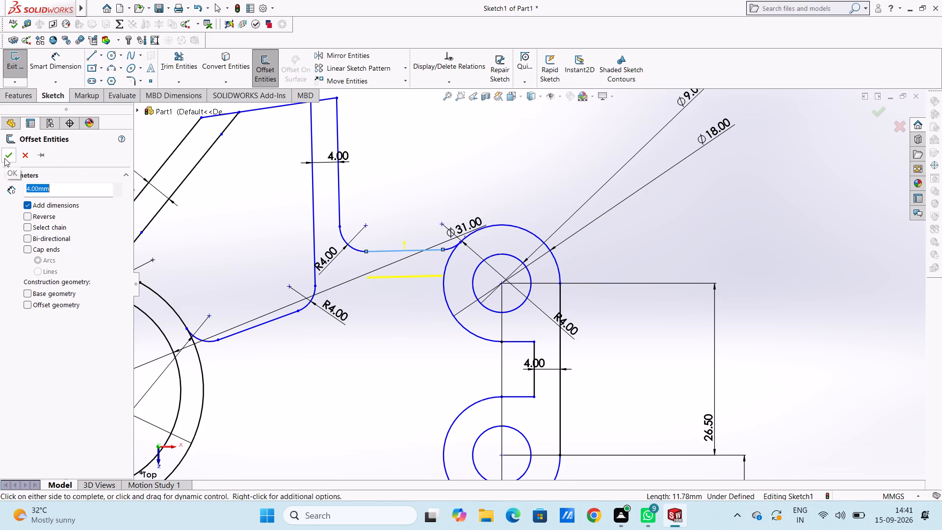
click(273, 320)
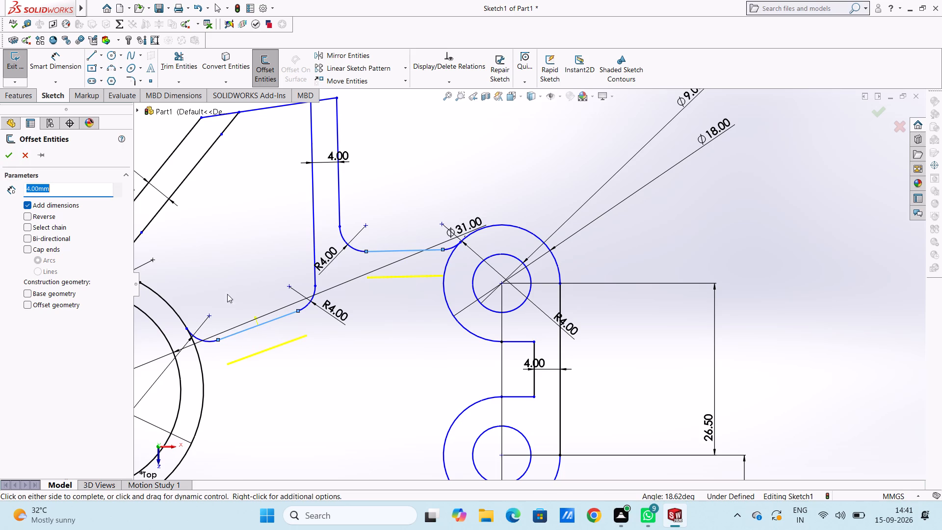
click(7, 157)
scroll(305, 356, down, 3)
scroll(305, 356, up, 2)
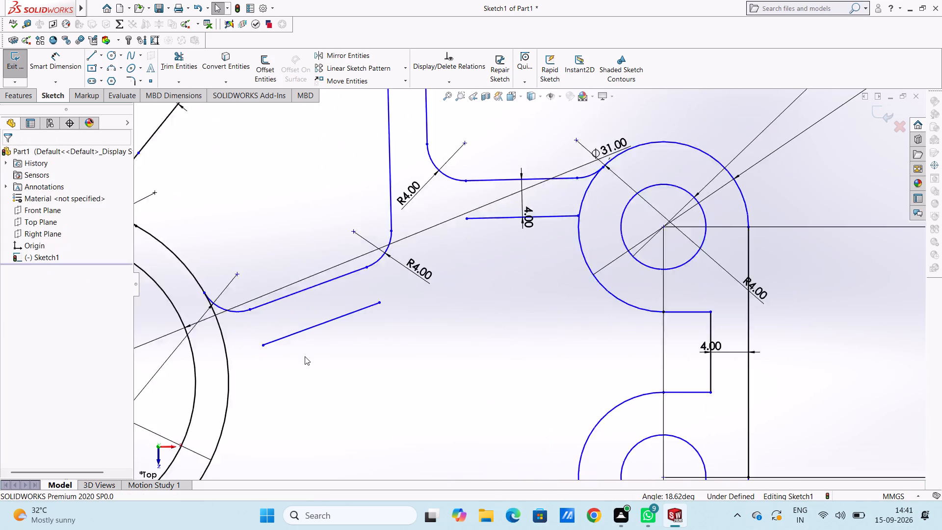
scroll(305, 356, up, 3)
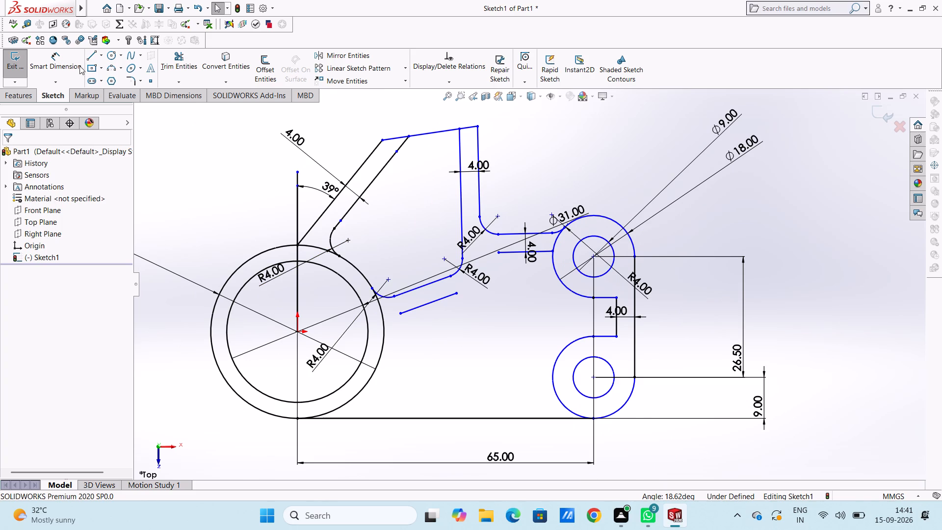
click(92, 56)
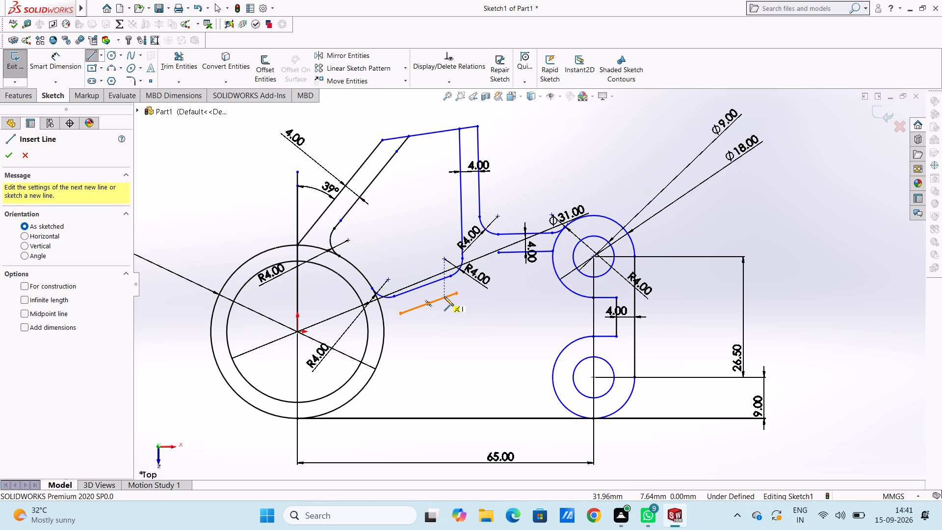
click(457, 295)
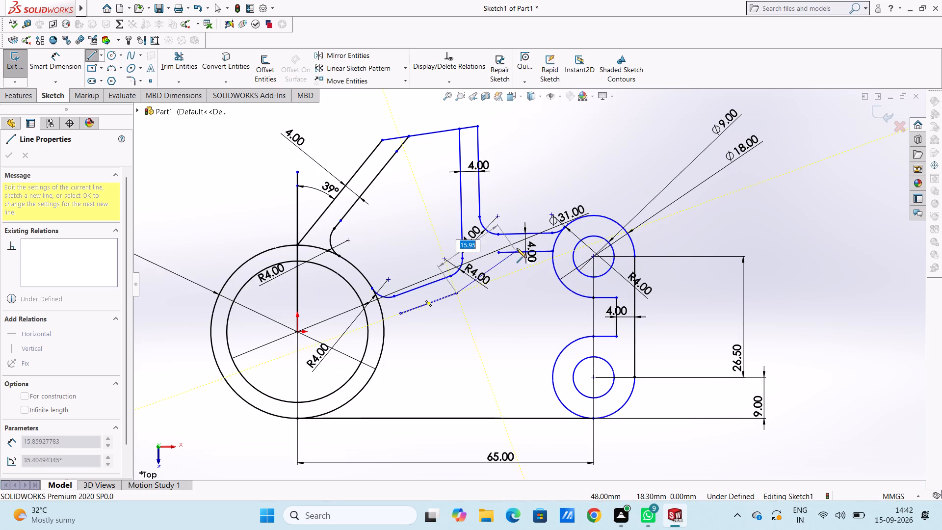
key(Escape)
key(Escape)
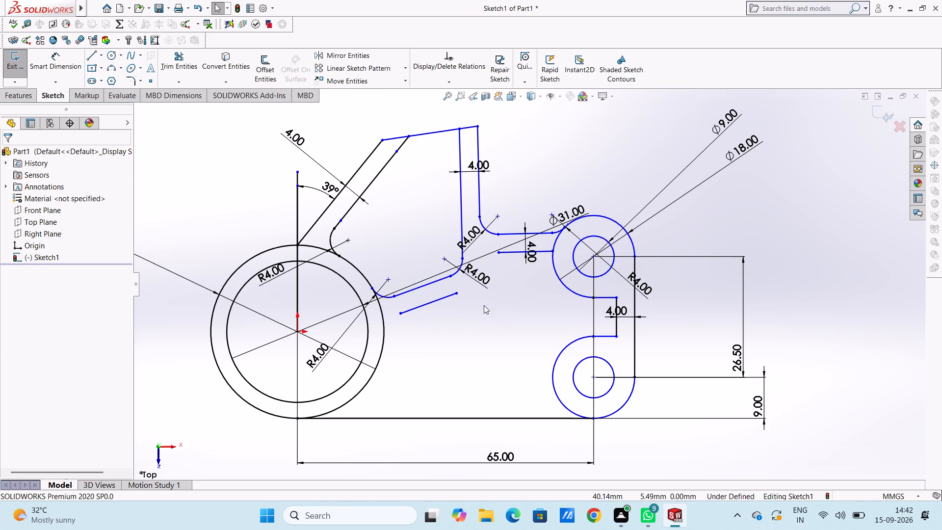
Delete the offset copy of the slanted line beside the 38 mm circle.
click(444, 298)
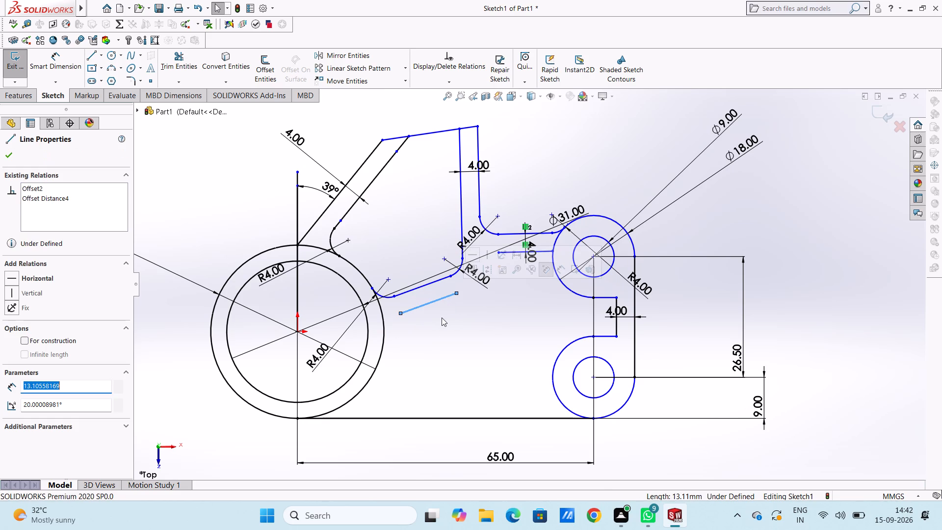
key(Delete)
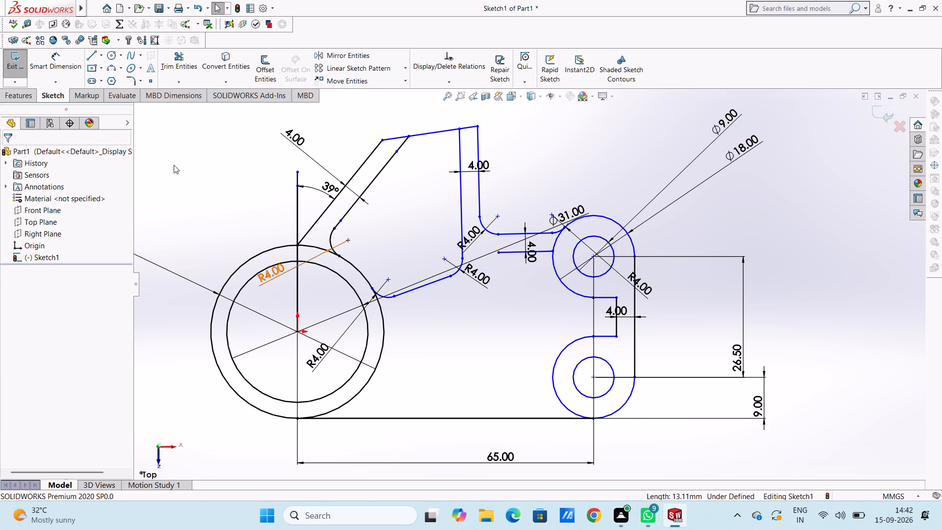
Draw a slanted line about 40 mm long from the origin to the lower part of the upright arm's inner near-vertical line.
click(93, 56)
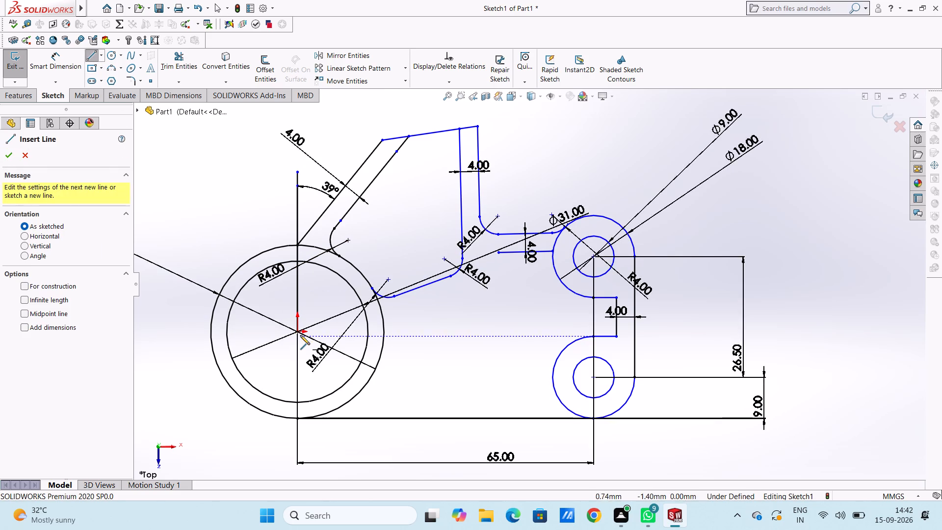
click(299, 332)
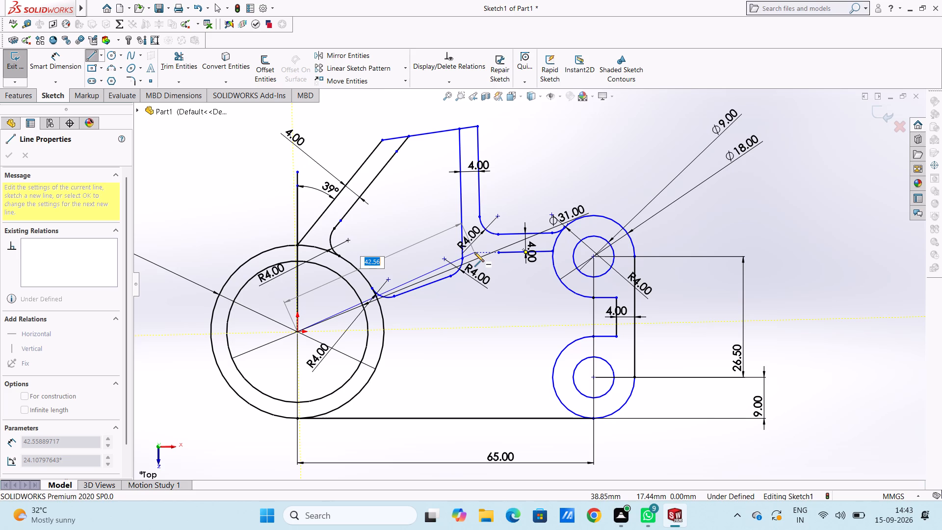
scroll(474, 253, down, 5)
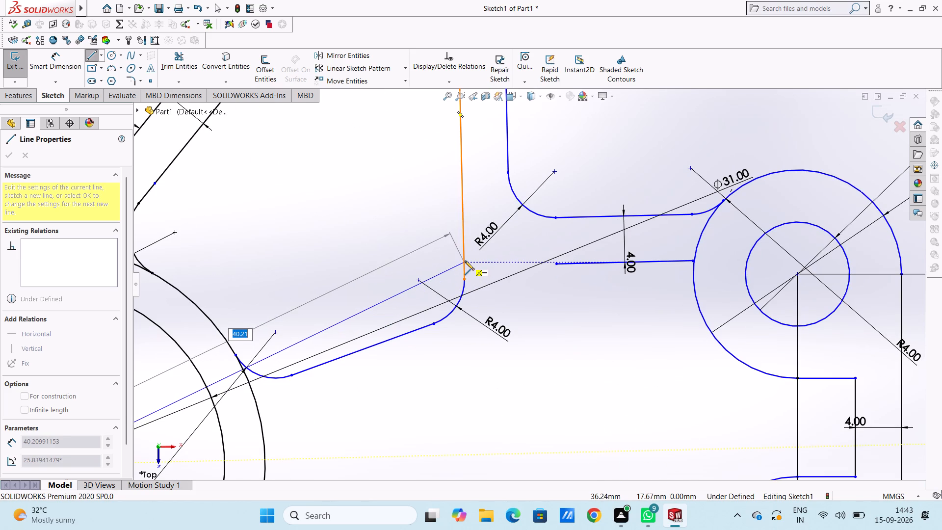
click(465, 261)
key(Escape)
key(Escape)
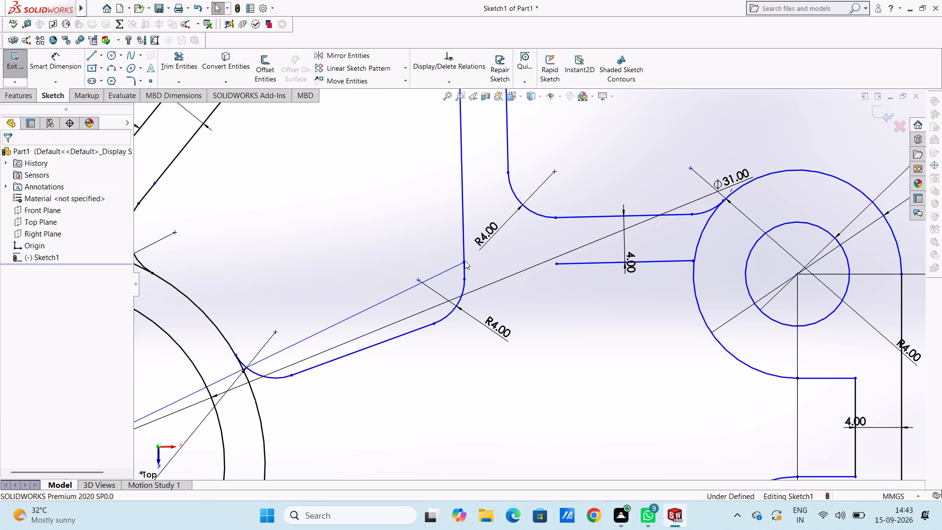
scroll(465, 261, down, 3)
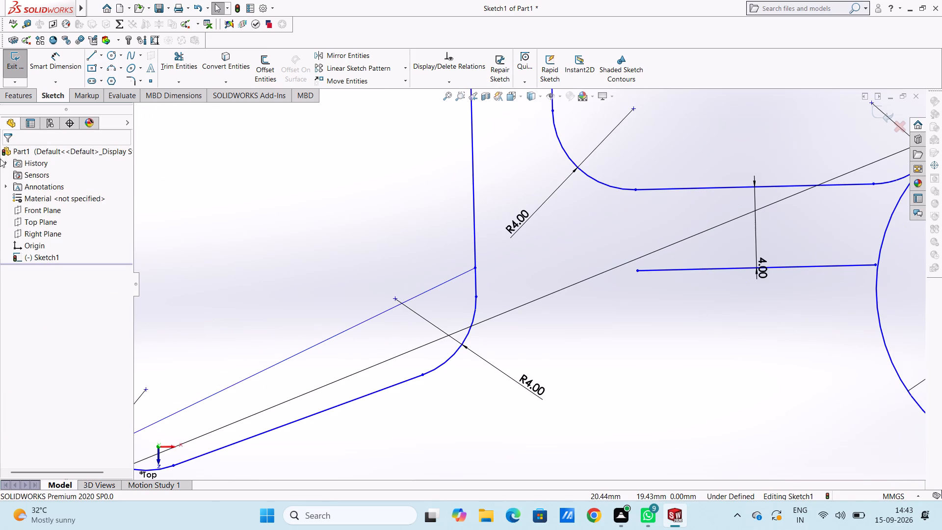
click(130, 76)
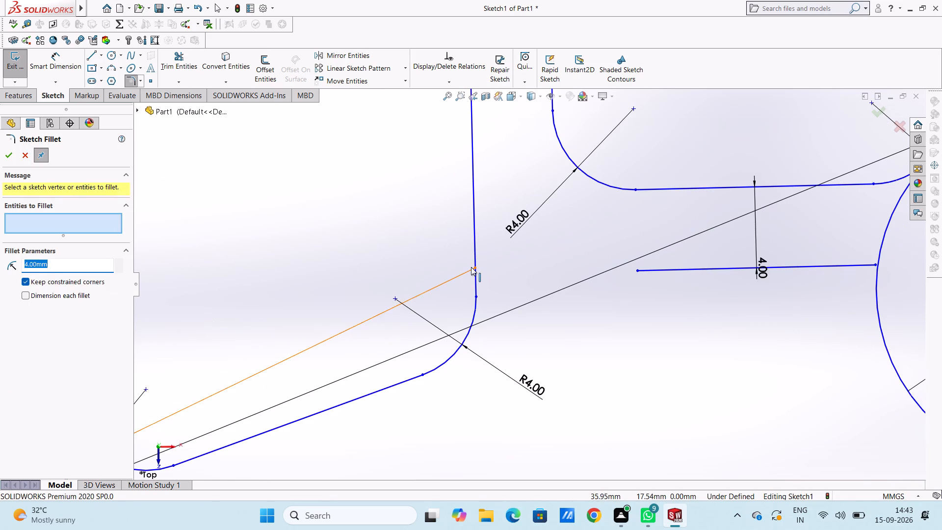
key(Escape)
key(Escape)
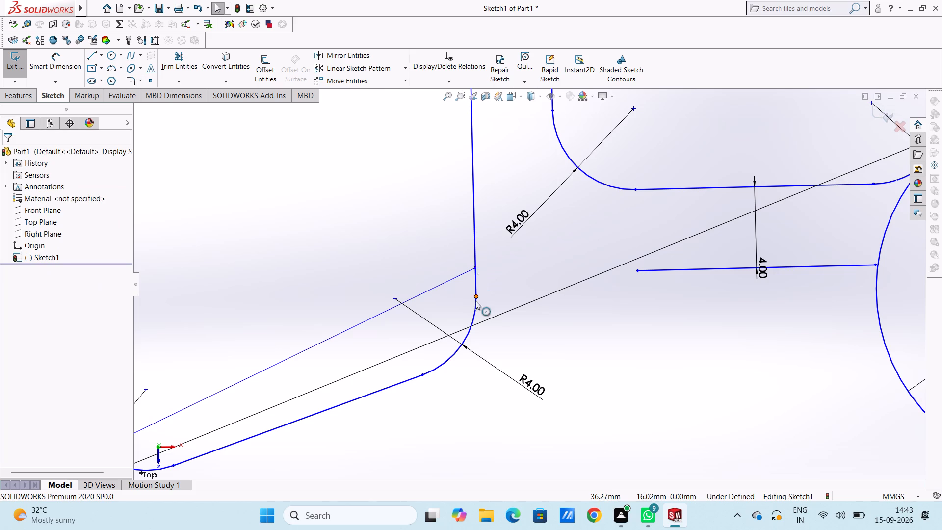
Delete the old slanted line between the 38 mm circle and the upright arm, together with the R4 arcs at both its ends.
scroll(475, 301, down, 3)
scroll(467, 318, up, 8)
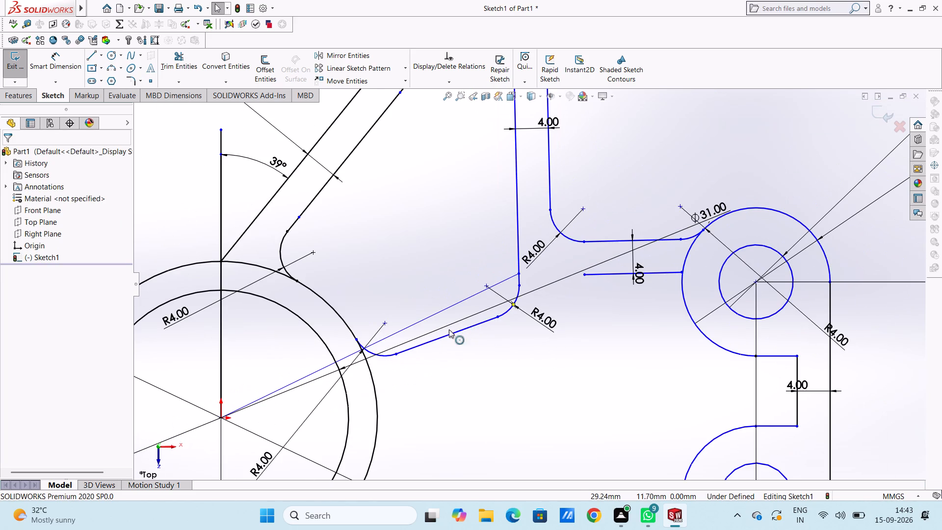
click(369, 349)
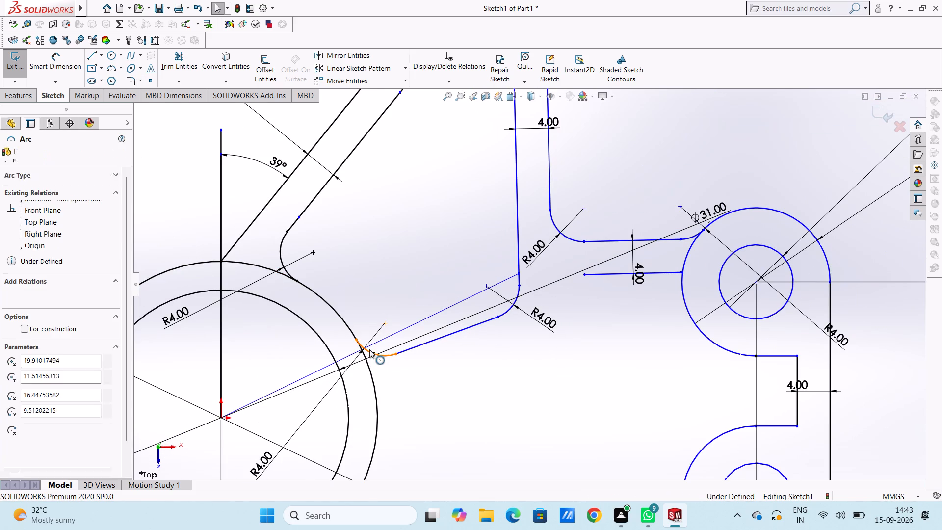
ctrl+click(425, 342)
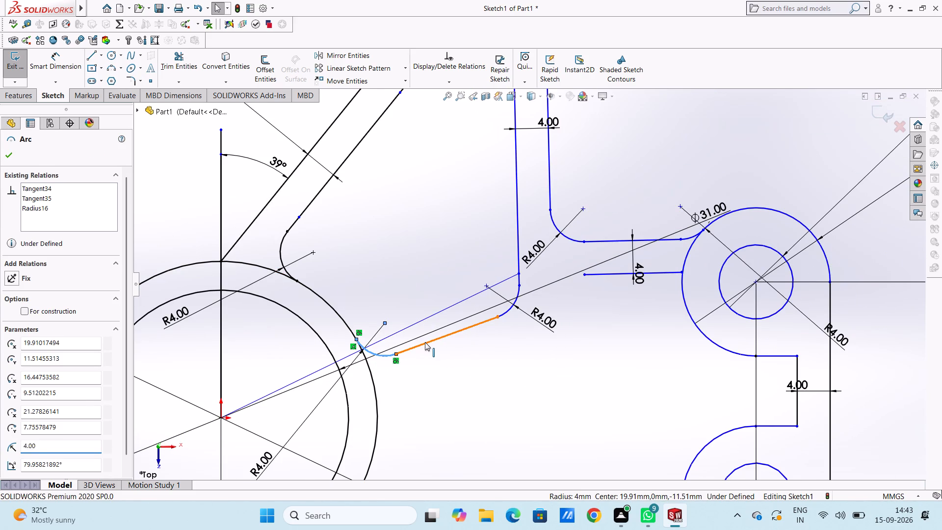
ctrl+click(505, 312)
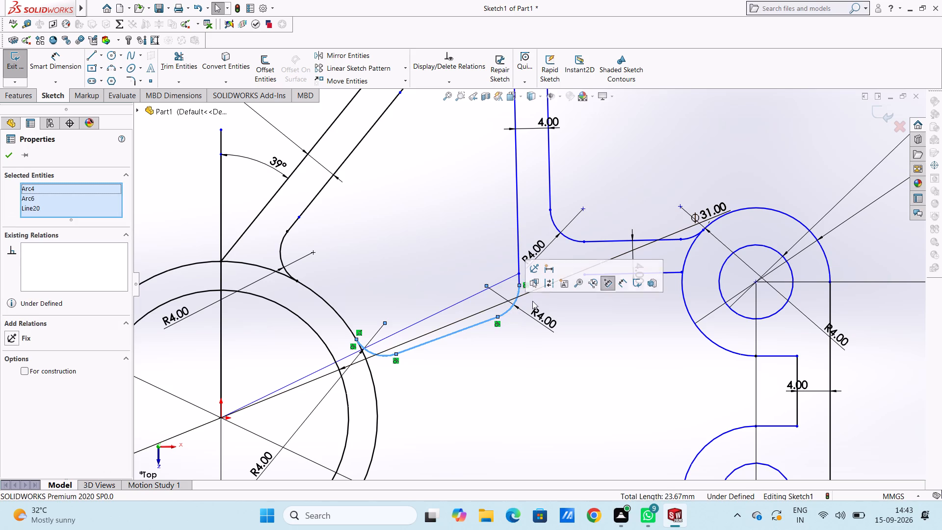
key(Delete)
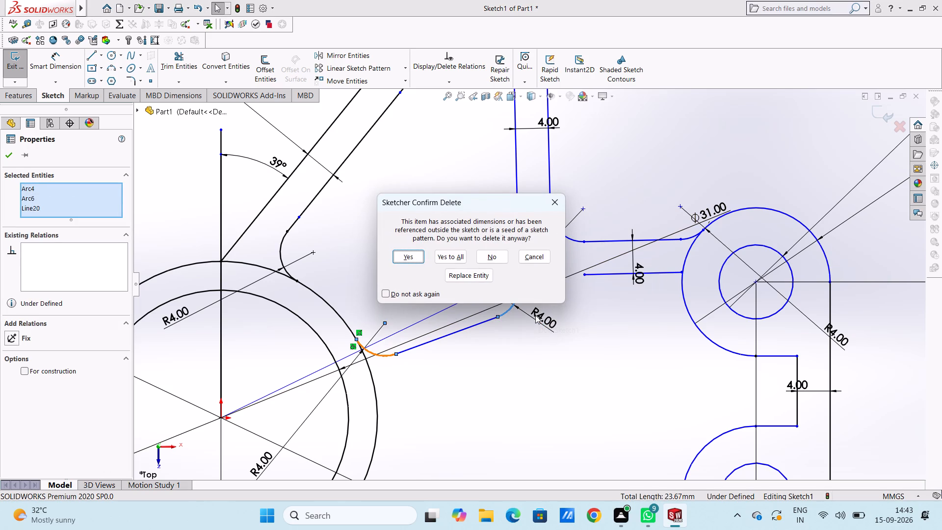
click(403, 259)
click(403, 259)
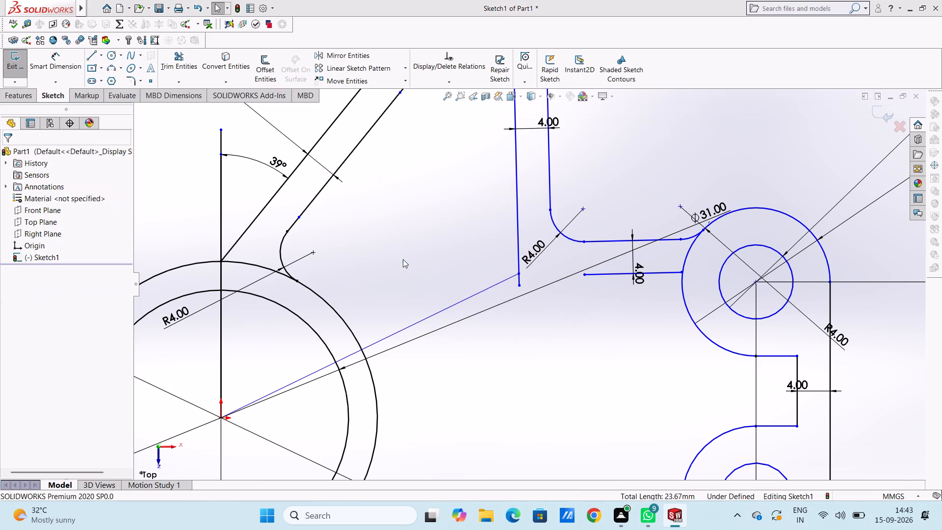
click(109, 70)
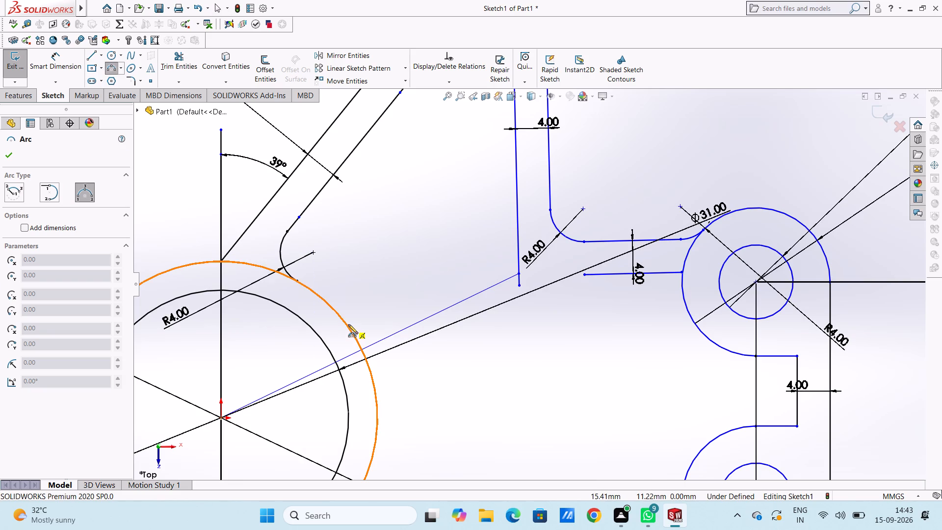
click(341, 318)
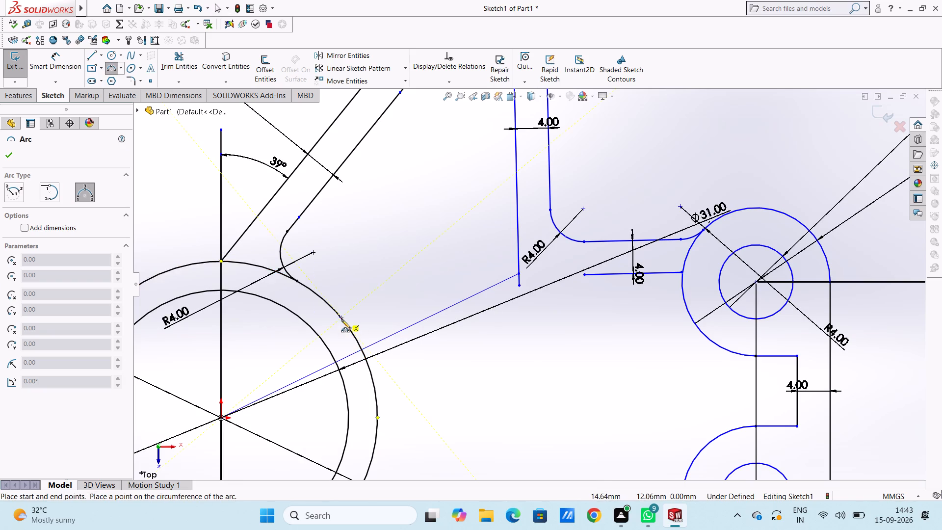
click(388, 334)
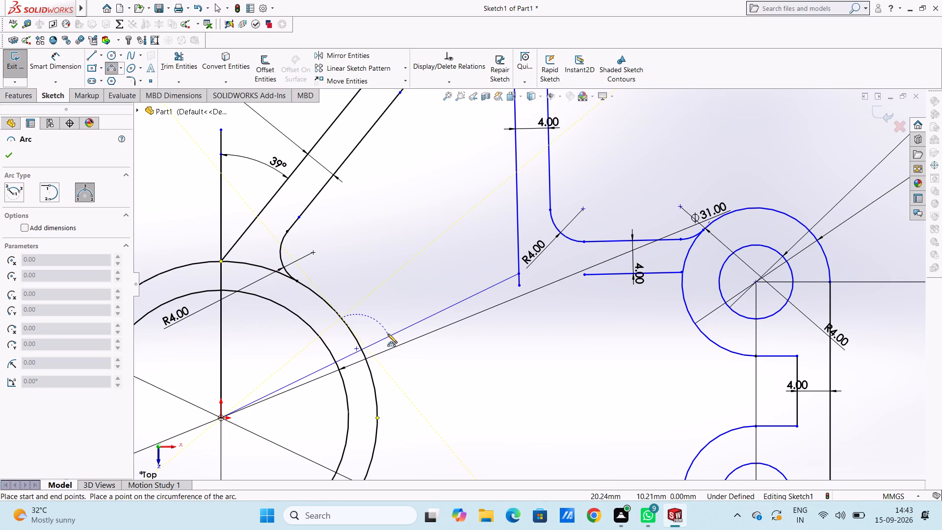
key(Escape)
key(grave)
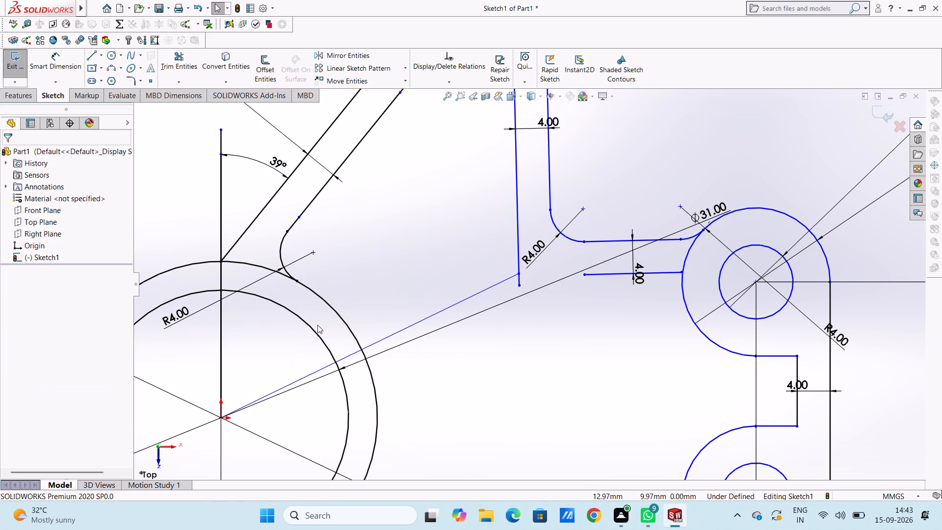
Draw a three-point arc of 4 mm radius from the 38 mm circle to the slanted line from the origin, bulging downward.
click(110, 64)
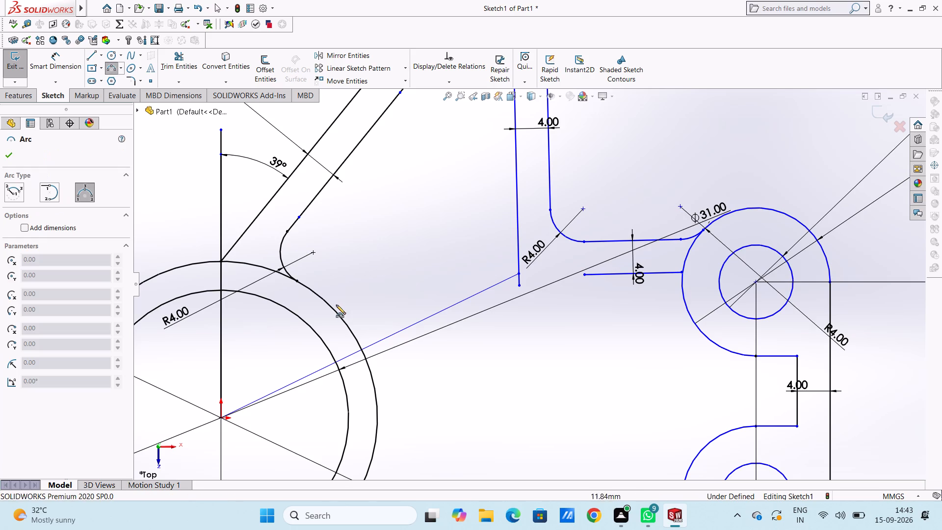
click(345, 321)
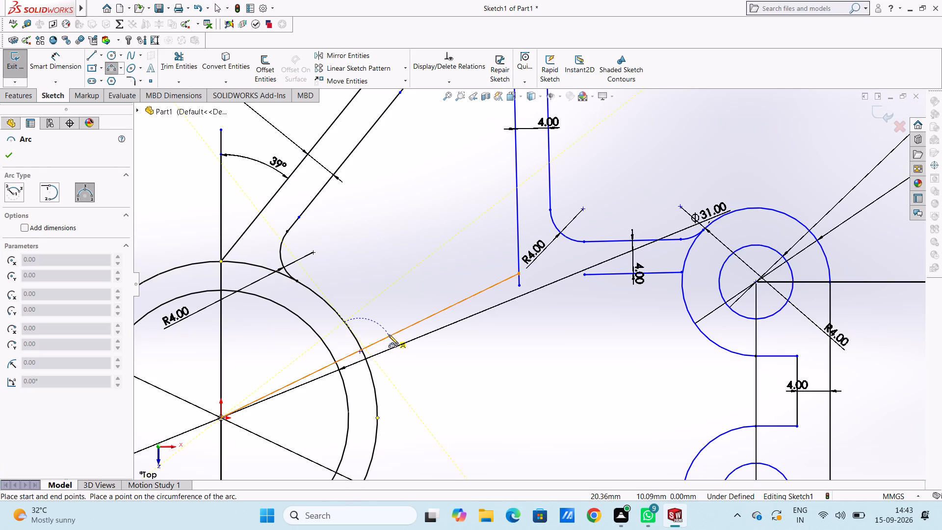
click(391, 333)
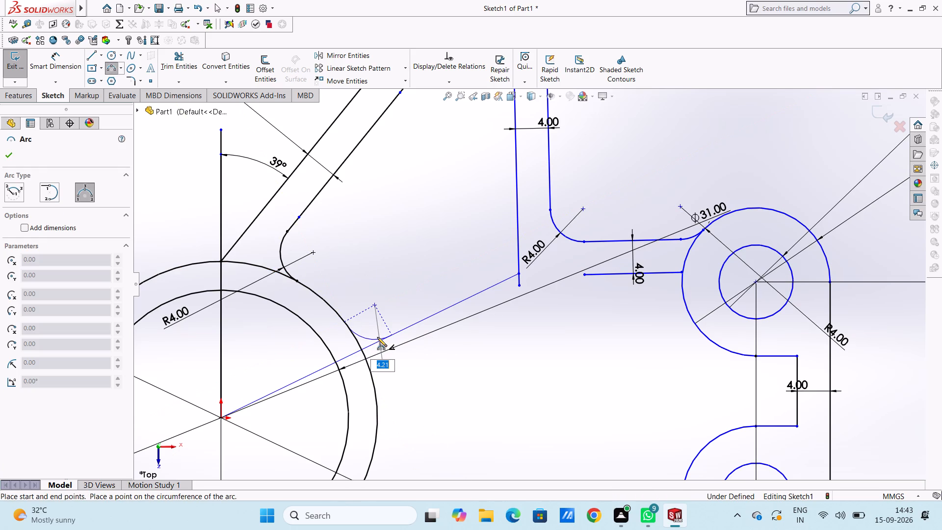
key(4)
key(Return)
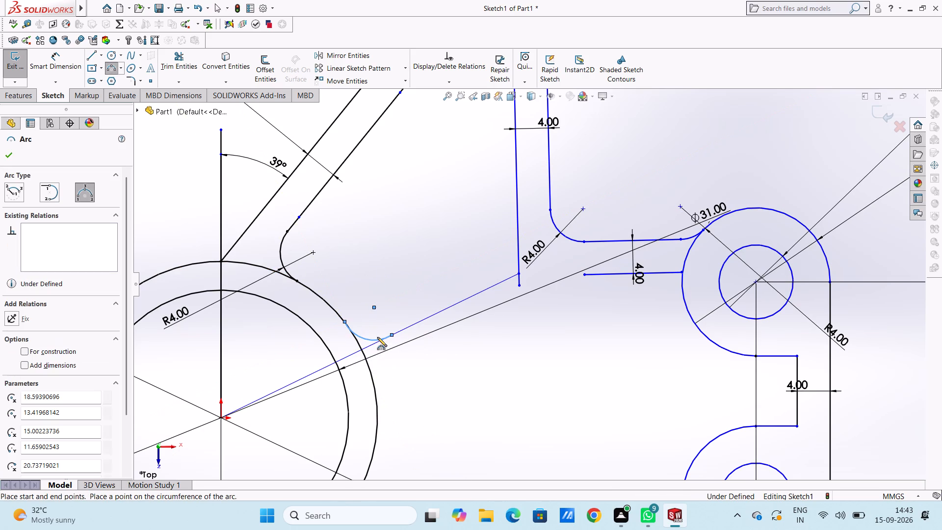
Draw a three-point arc of 4 mm radius joining the upright arm's inner line to the slanted line from the origin.
click(518, 241)
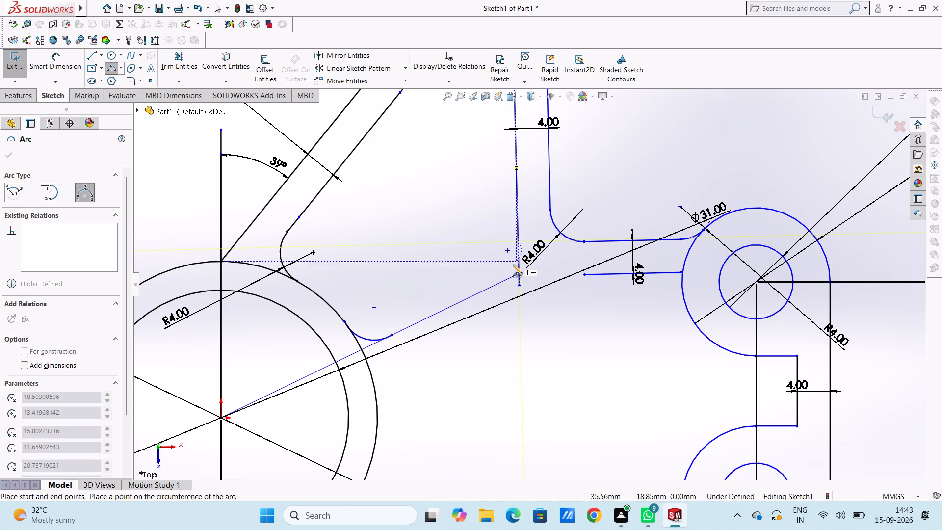
click(503, 281)
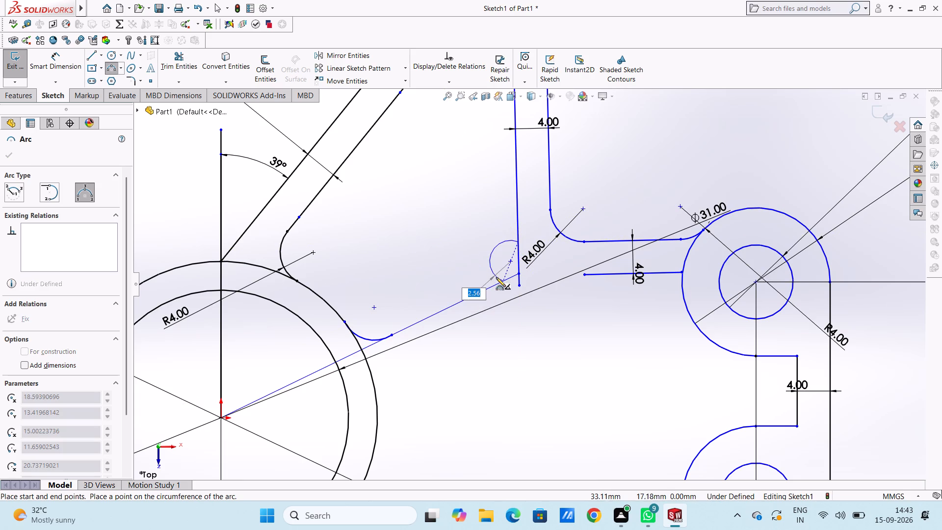
key(4)
key(Return)
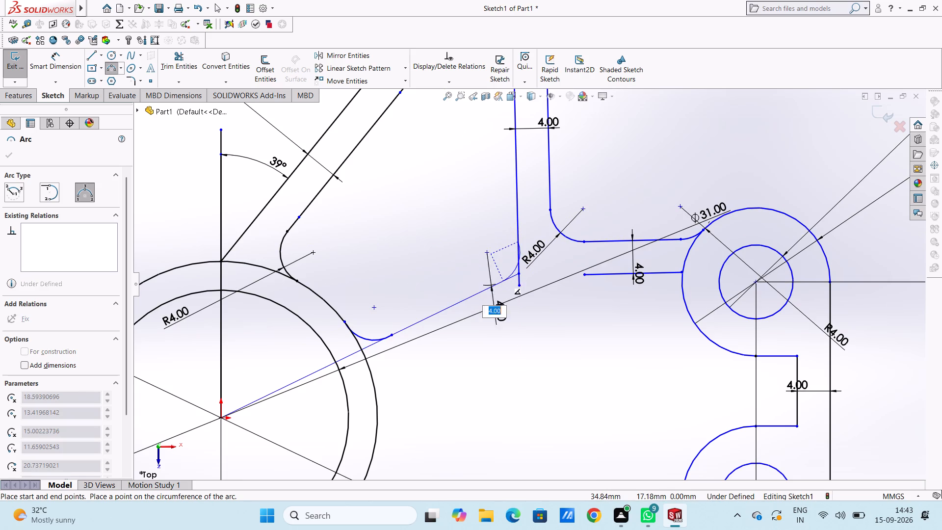
key(Escape)
key(Escape)
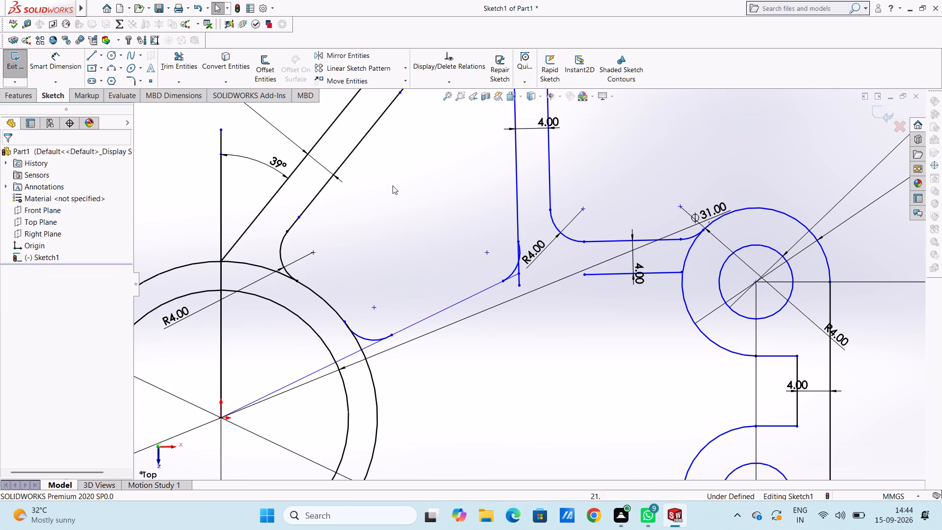
Dimension the radii of the two new arcs at the ends of the slanted line as 4 mm each.
click(68, 68)
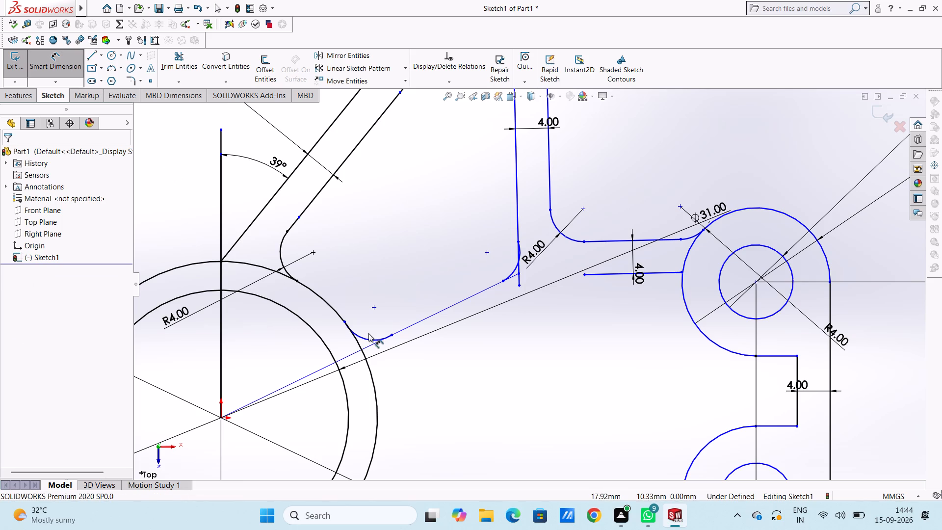
click(367, 339)
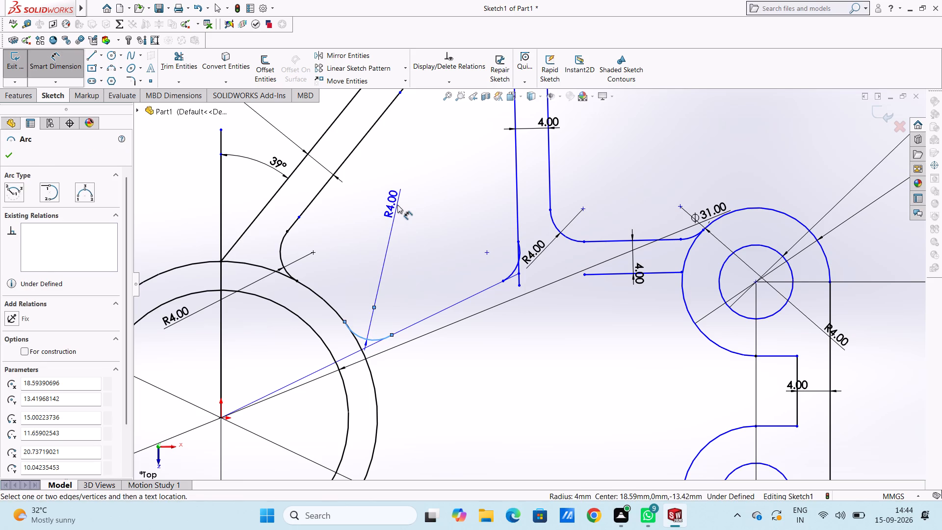
click(397, 204)
key(Return)
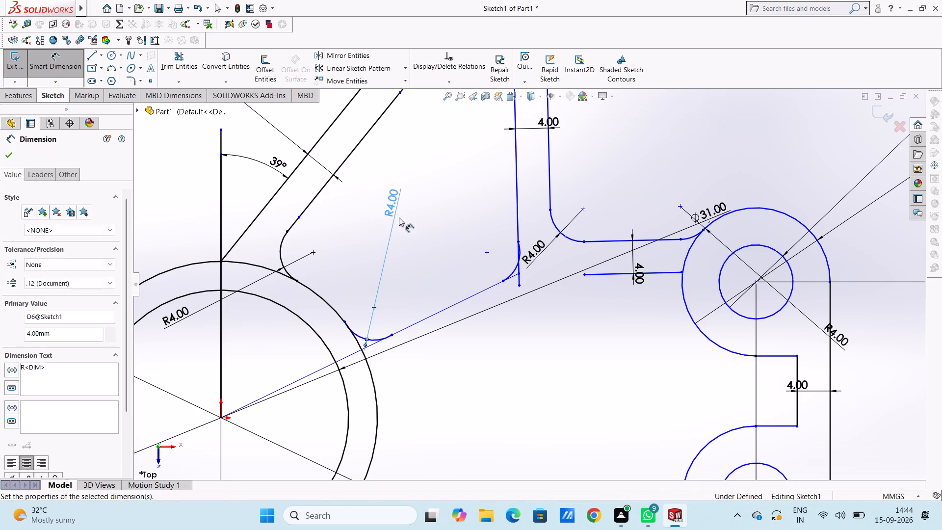
click(403, 233)
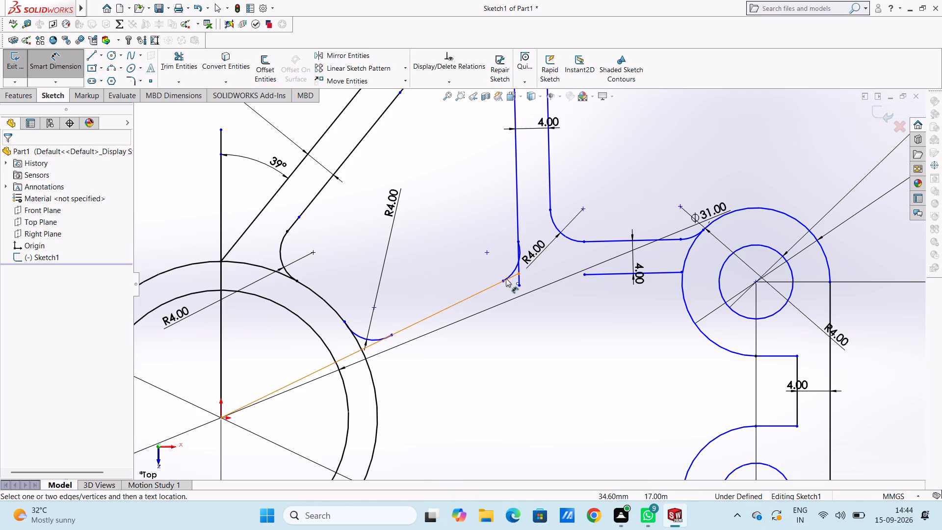
click(510, 273)
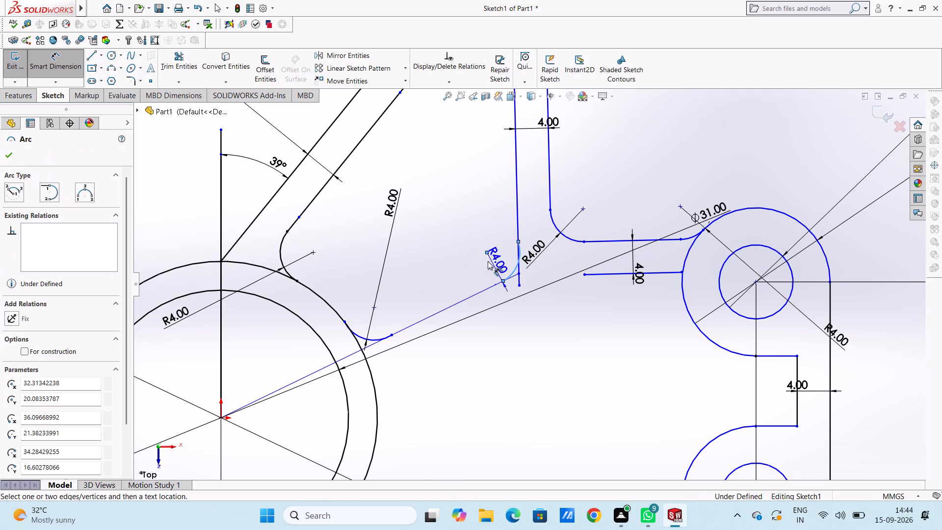
click(367, 207)
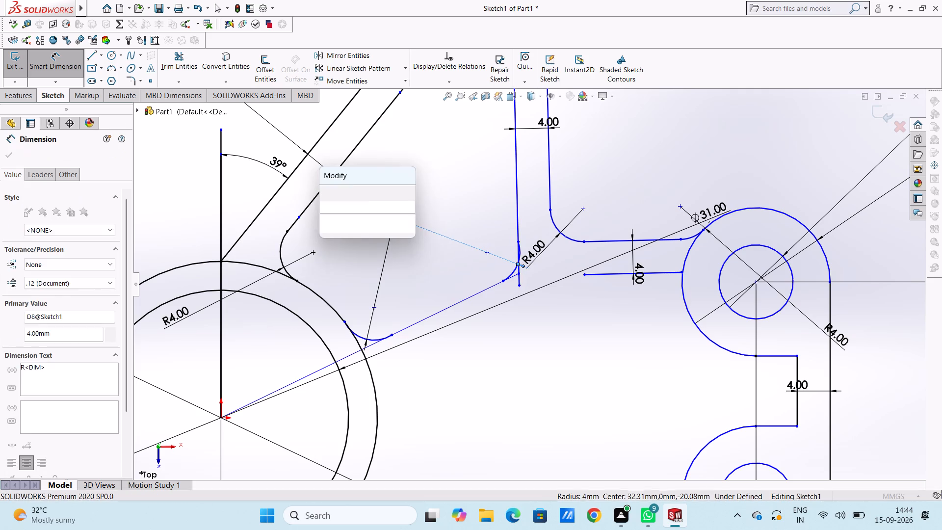
key(Return)
click(403, 299)
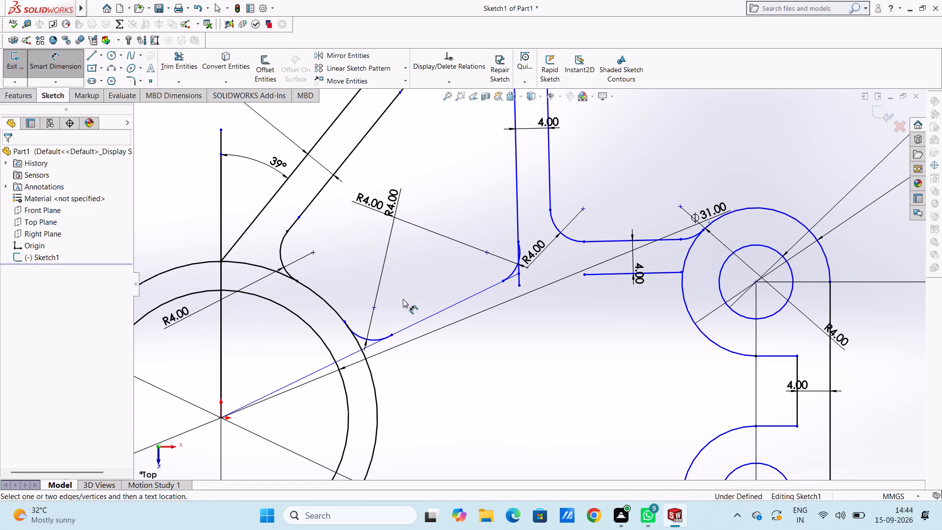
key(Escape)
key(Escape)
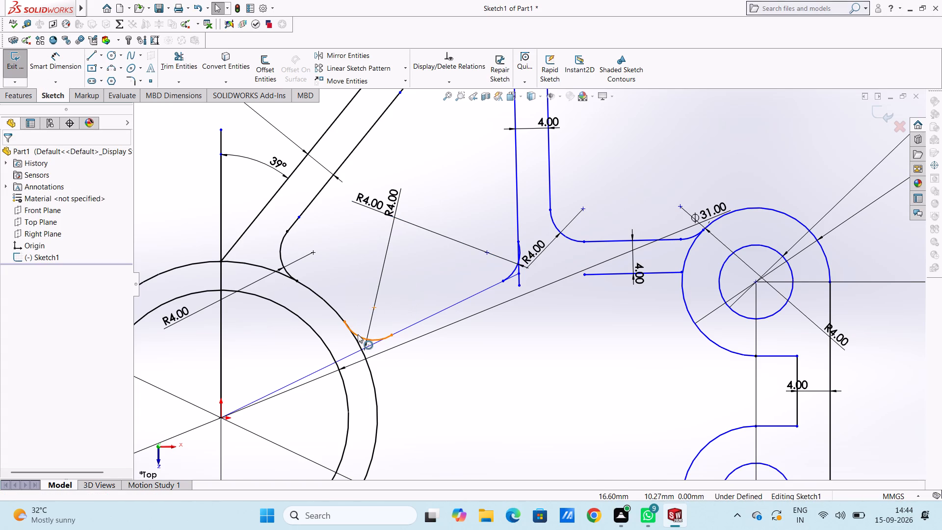
Add a tangent relation between the new R4 arc and the 38 mm circle.
click(358, 334)
ctrl+click(335, 309)
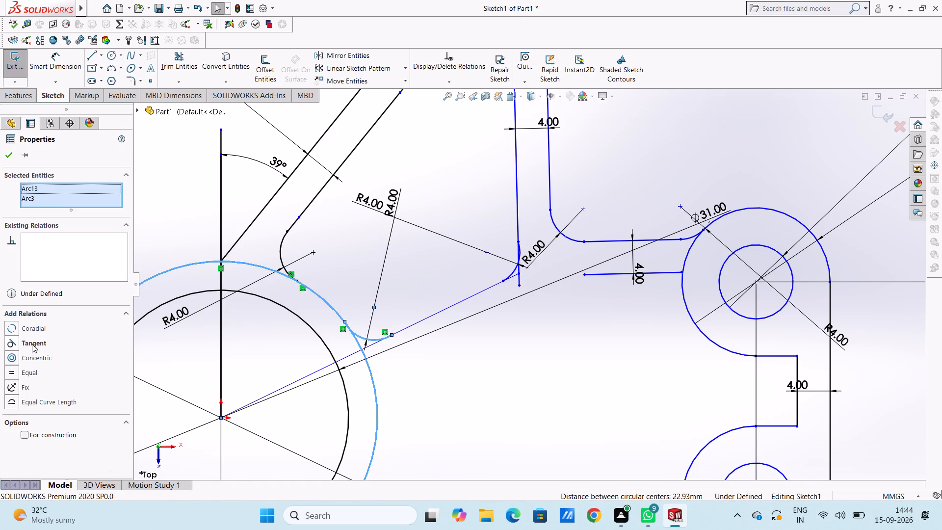
click(15, 342)
click(320, 274)
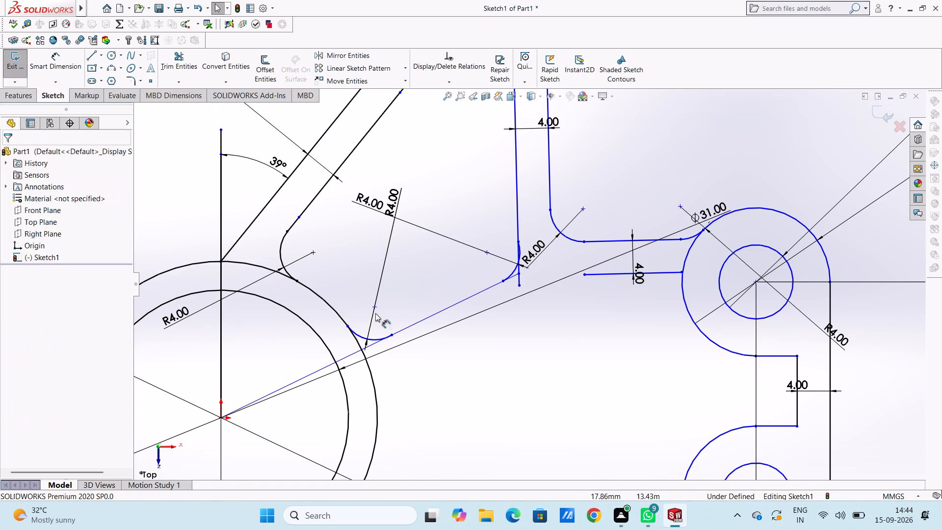
Add a tangent relation between the R4 arc at the 38 mm circle and the slanted line from the origin.
ctrl+click(378, 337)
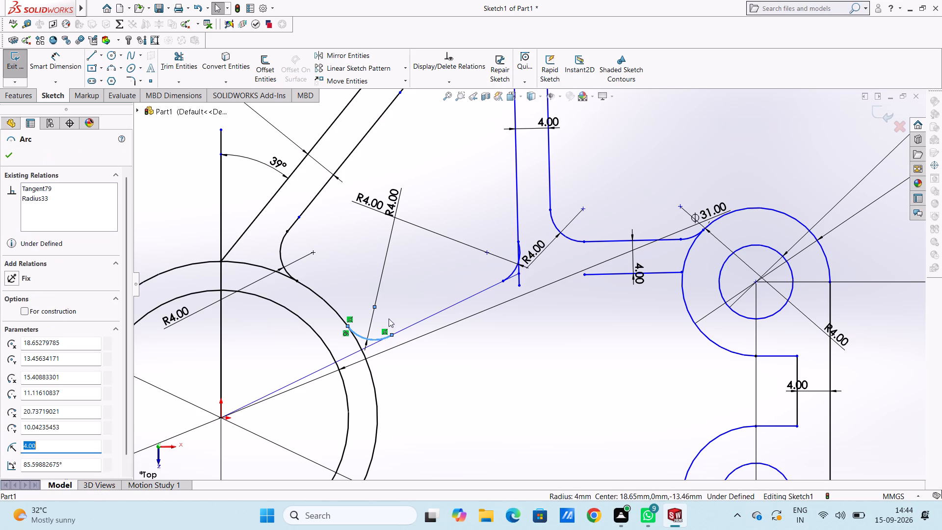
ctrl+click(407, 326)
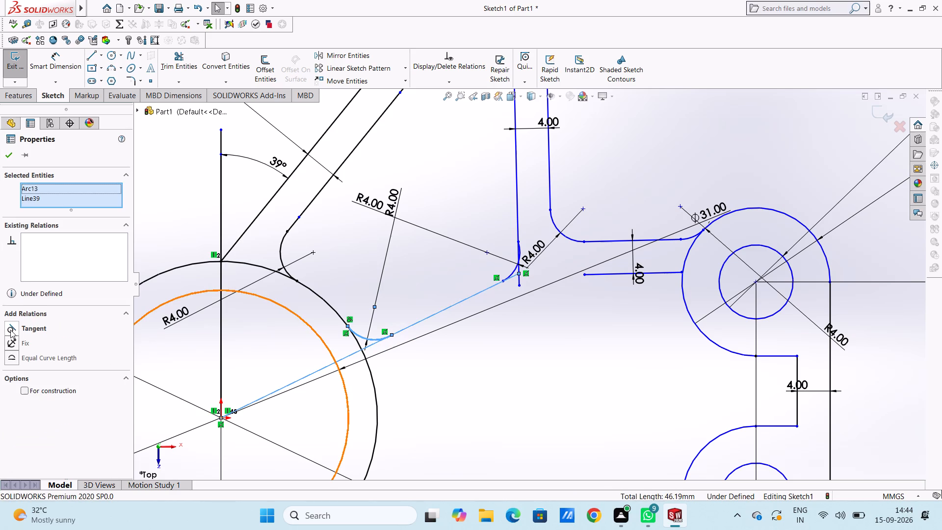
click(10, 329)
click(437, 290)
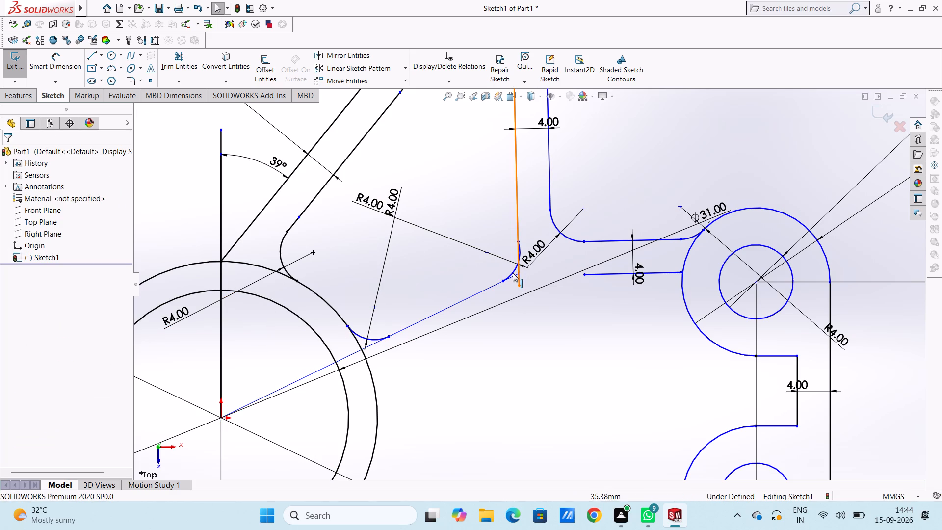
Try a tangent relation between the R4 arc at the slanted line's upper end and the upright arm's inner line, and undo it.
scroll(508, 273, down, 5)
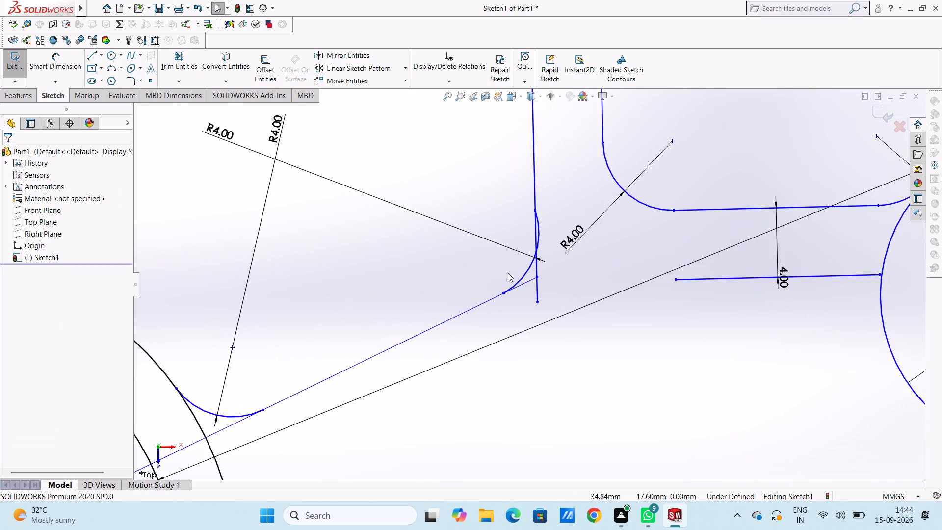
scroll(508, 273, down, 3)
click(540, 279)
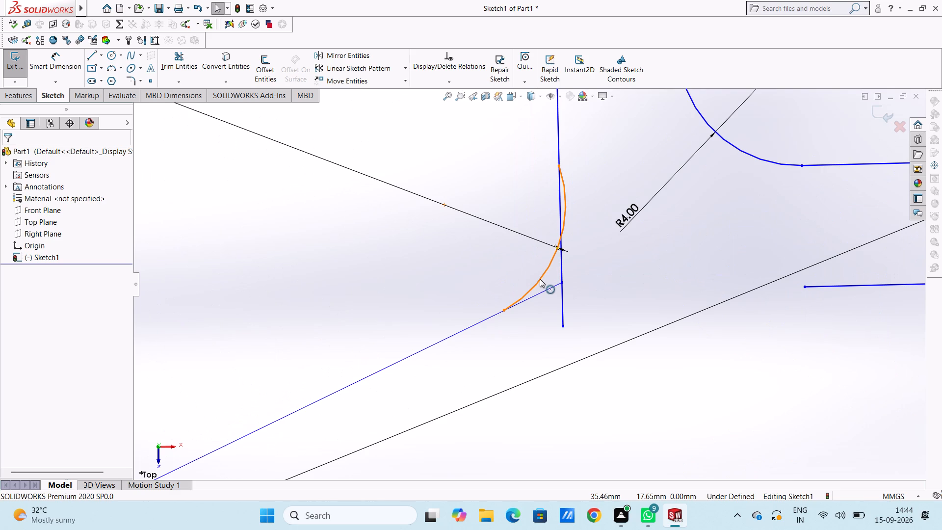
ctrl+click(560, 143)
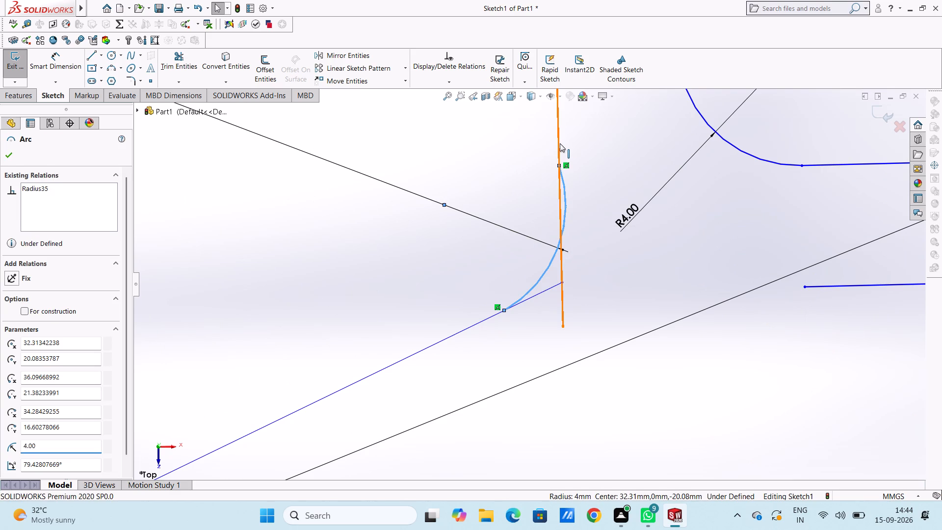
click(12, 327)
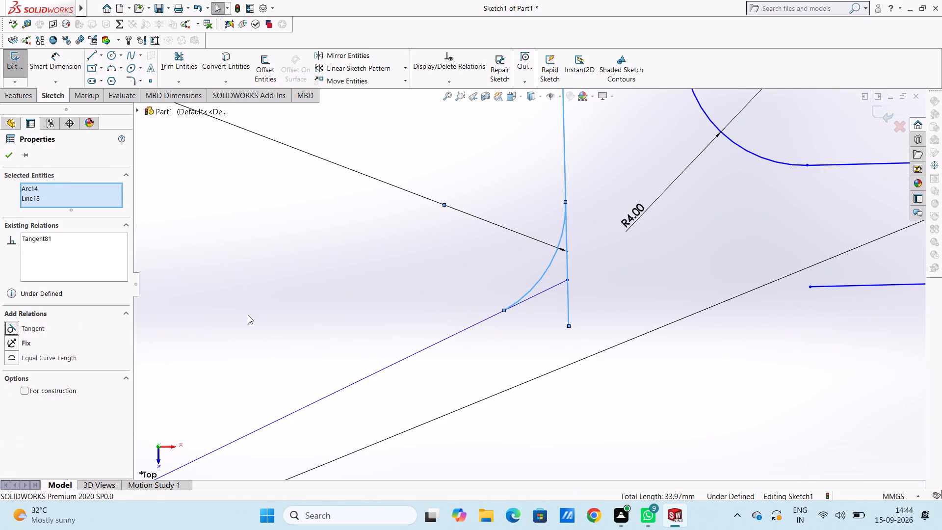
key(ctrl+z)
Dimension the horizontal distance from the origin to the top end of the upright arm's inner line.
scroll(249, 312, down, 5)
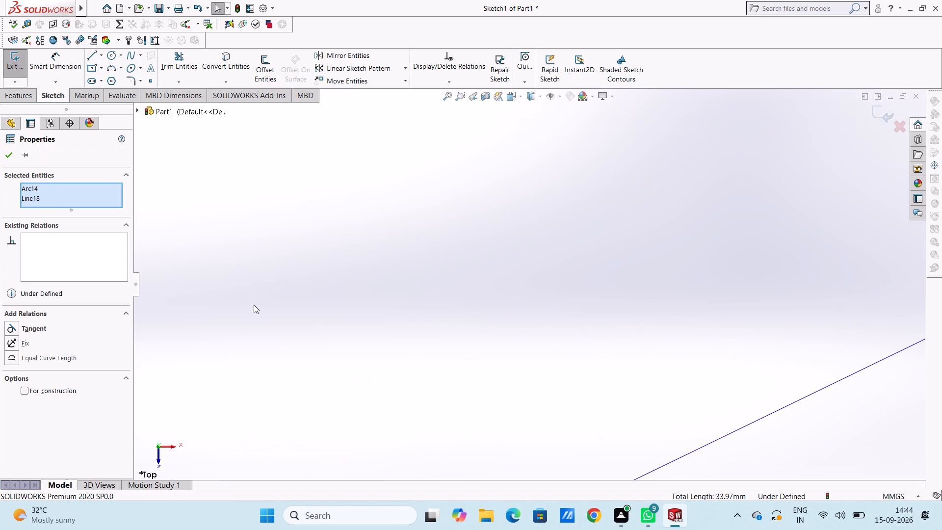
scroll(254, 305, up, 19)
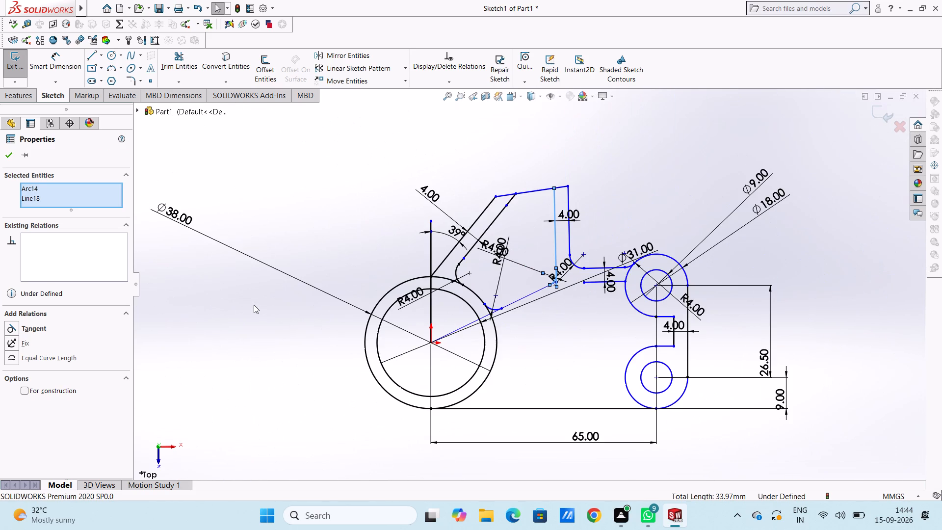
click(51, 75)
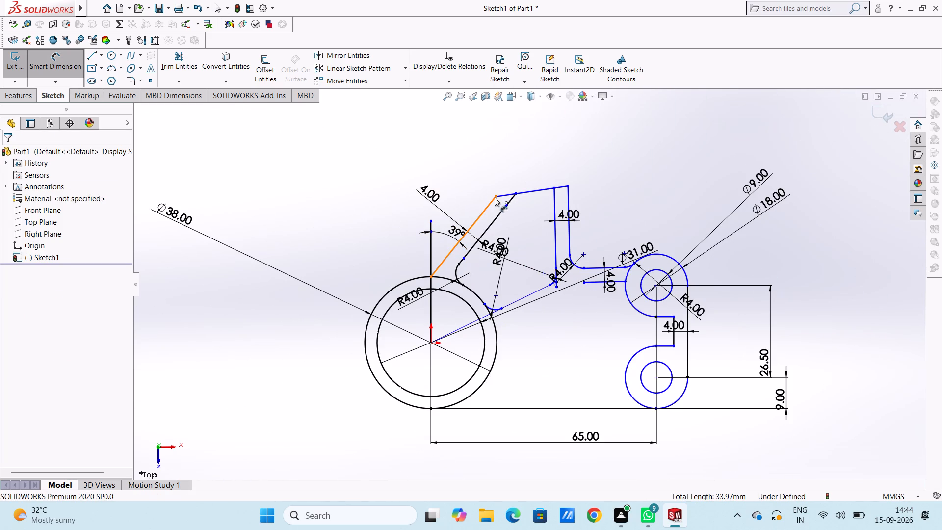
click(432, 341)
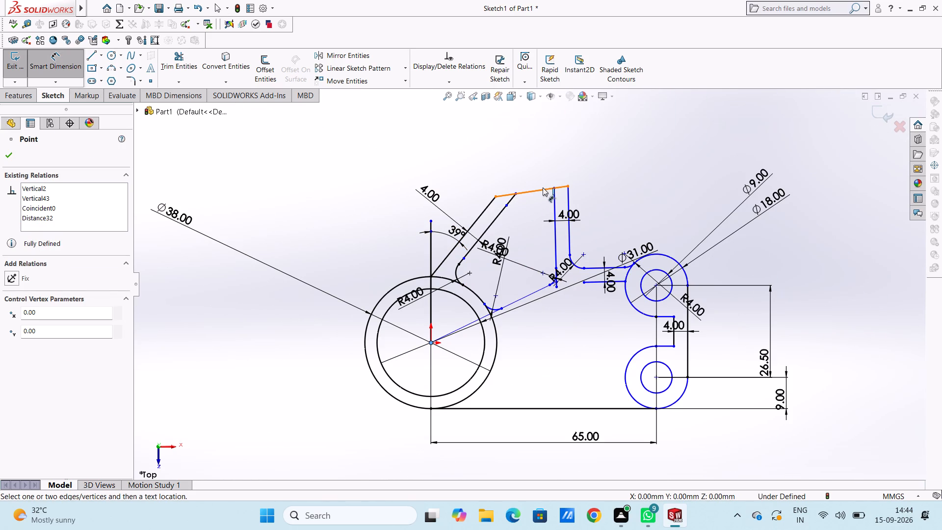
click(554, 188)
click(516, 131)
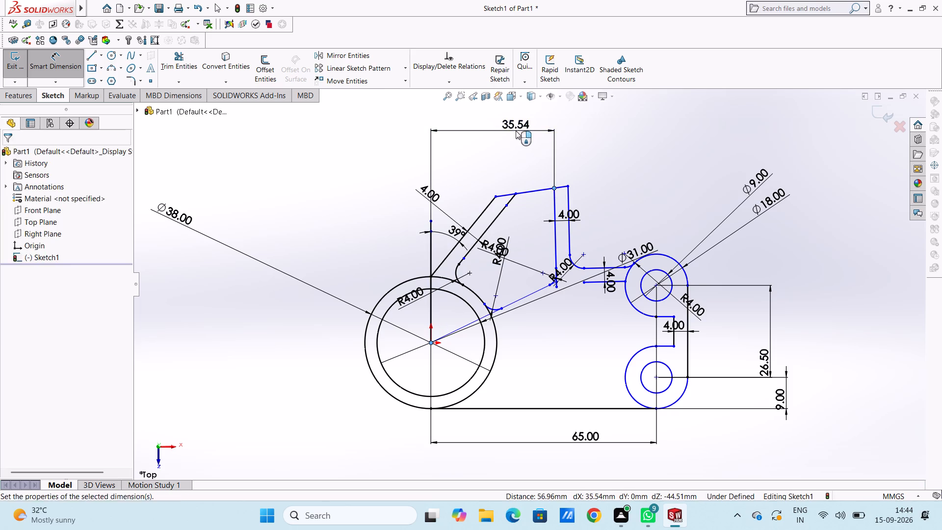
key(Return)
click(504, 174)
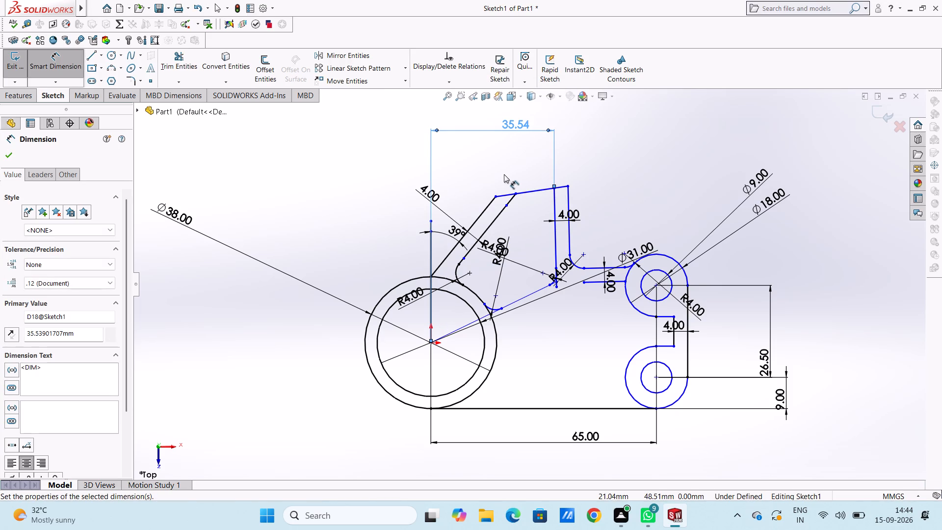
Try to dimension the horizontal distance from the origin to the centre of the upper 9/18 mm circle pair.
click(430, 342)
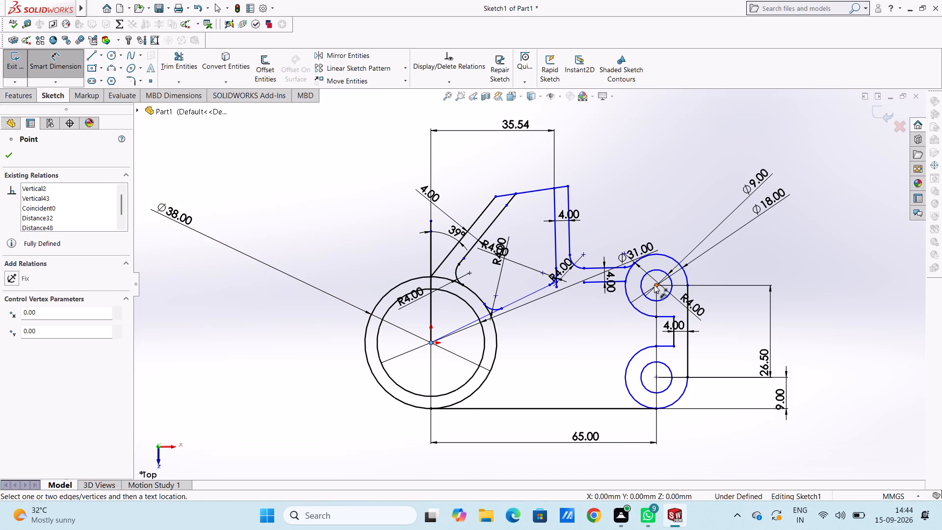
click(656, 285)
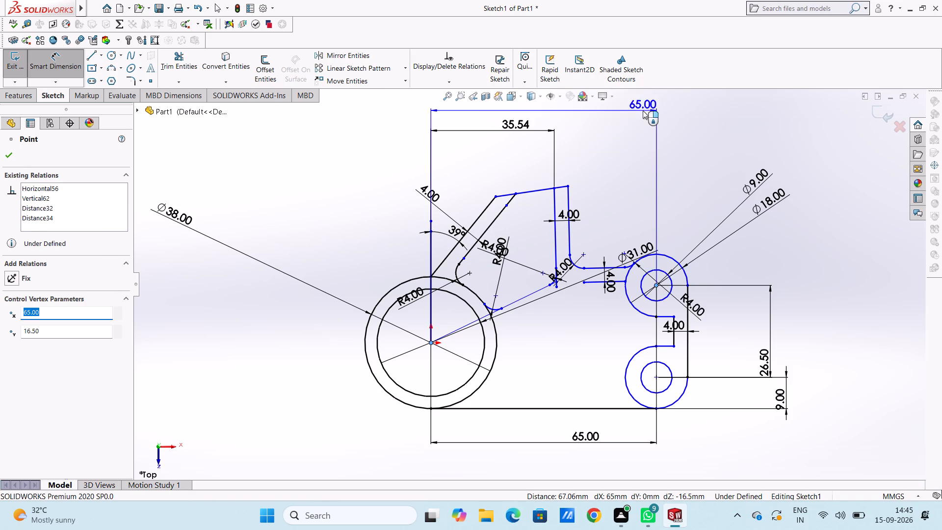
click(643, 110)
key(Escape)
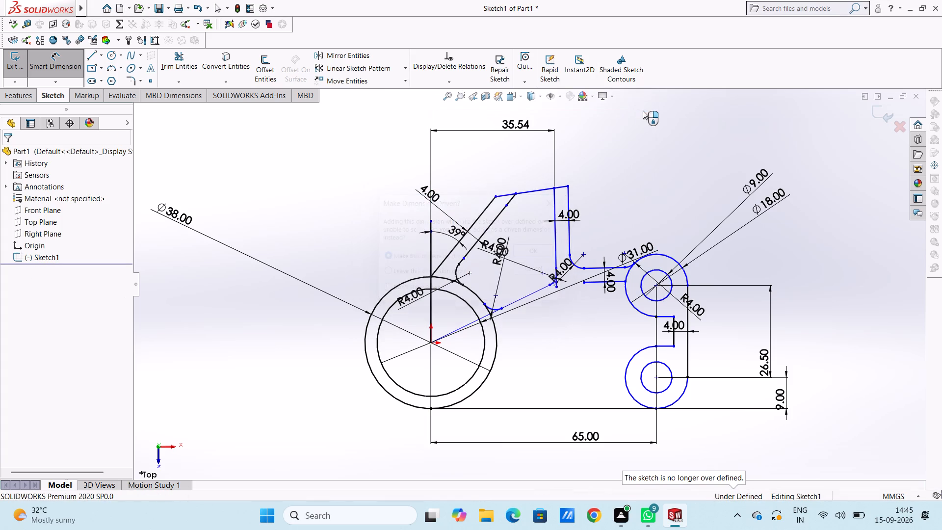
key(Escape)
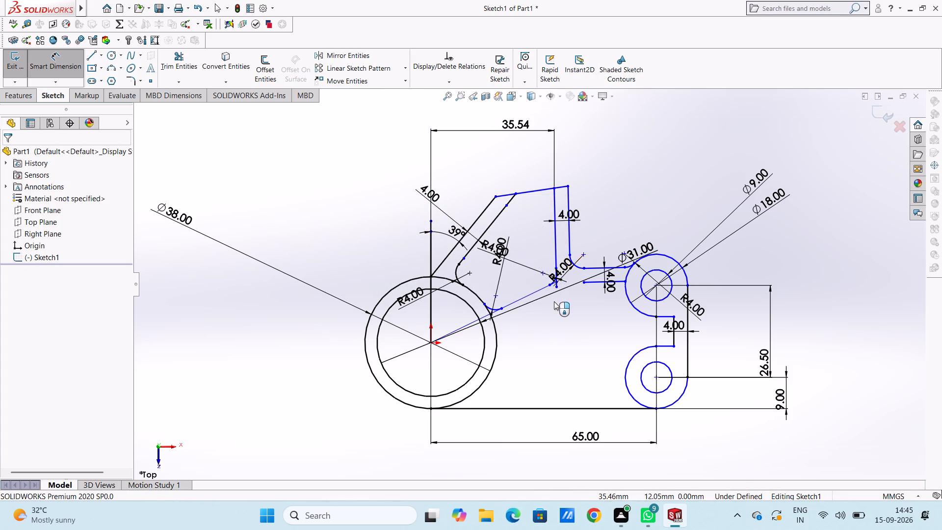
Add a tangent relation between the R4 arc at the slanted line's upper end and the upright arm's inner line.
scroll(554, 301, up, 1)
scroll(554, 301, down, 6)
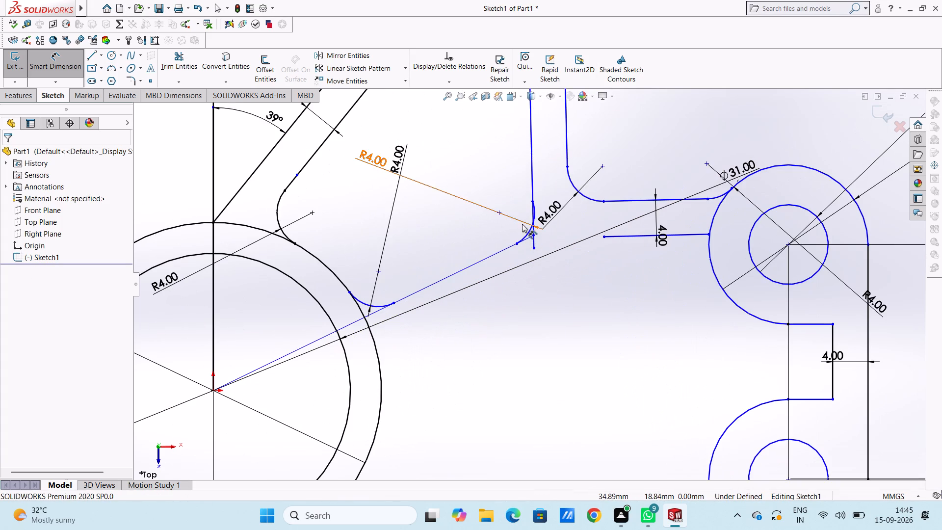
scroll(484, 262, down, 1)
key(Escape)
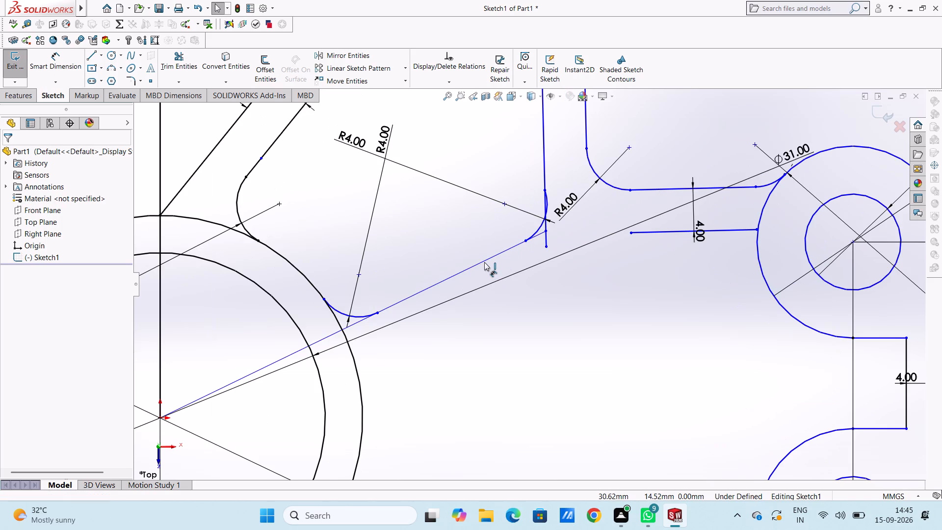
ctrl+click(540, 229)
ctrl+click(544, 170)
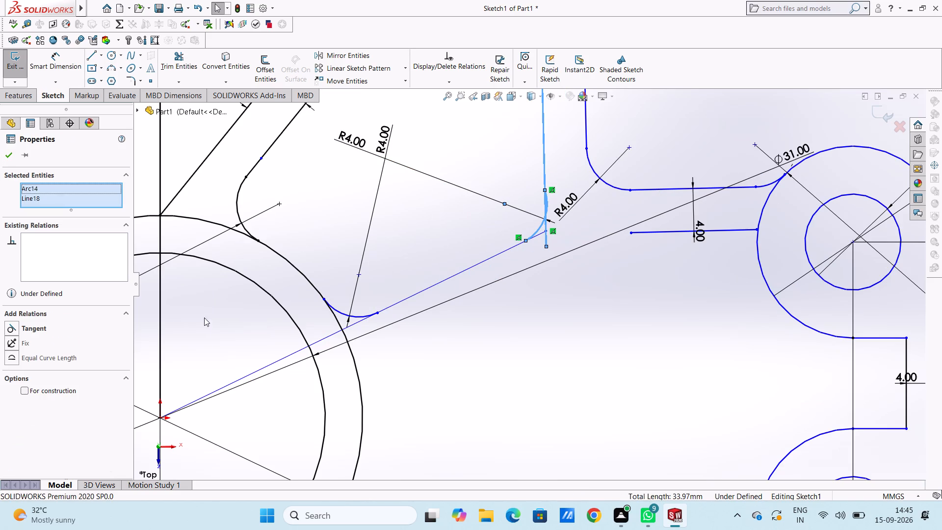
click(12, 329)
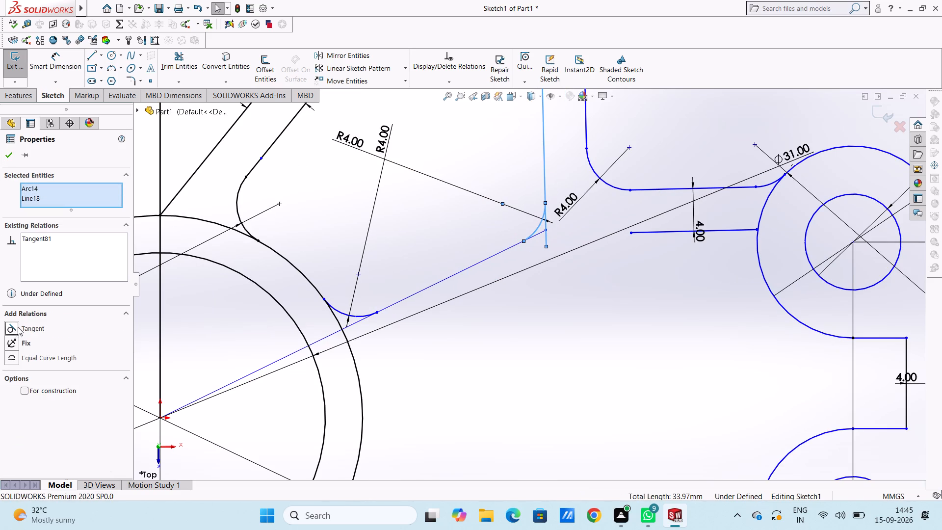
click(470, 219)
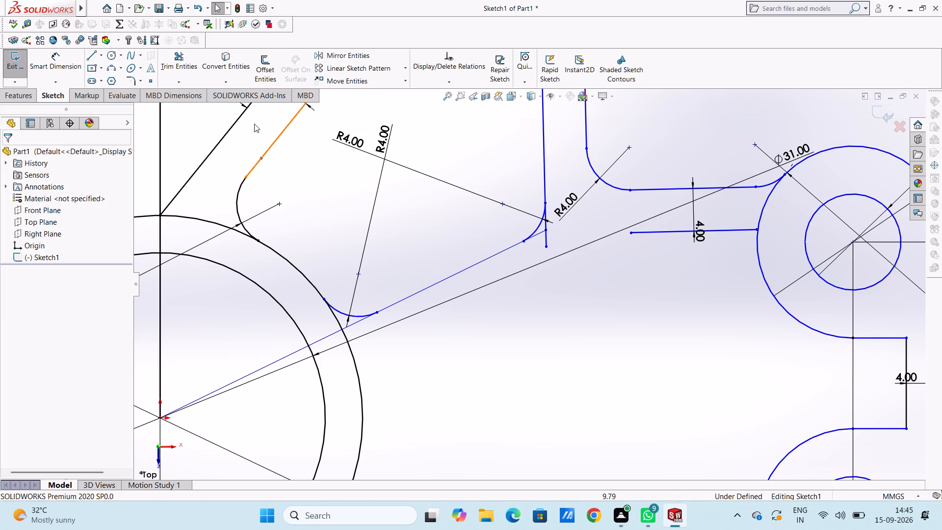
Trim the upright inner line and the slanted line where they extend past the two R4 arcs, including inside the 31/38 mm circles.
click(173, 67)
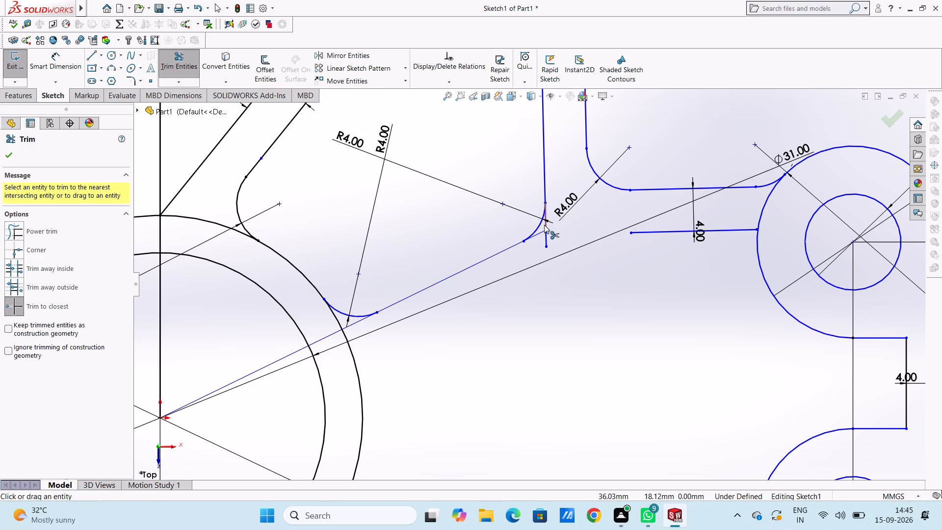
click(546, 223)
click(545, 235)
click(538, 232)
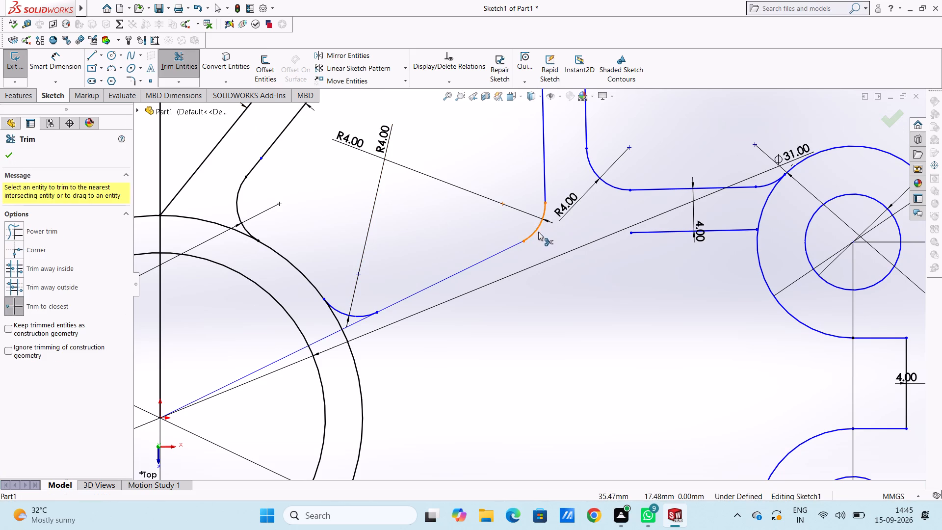
click(327, 337)
click(273, 363)
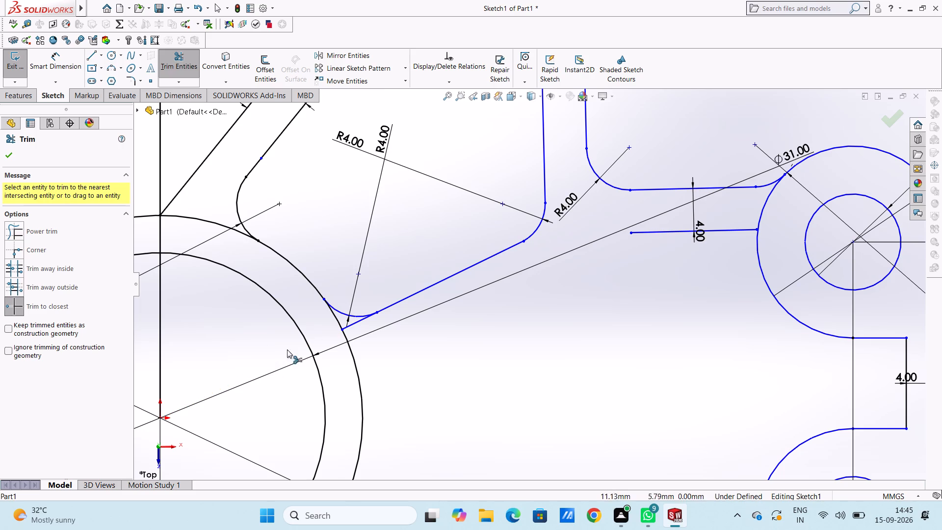
click(358, 323)
key(Escape)
key(Escape)
Offset the trimmed slanted line 4 mm downward, away from the upright arm.
scroll(500, 404, down, 3)
scroll(500, 404, up, 6)
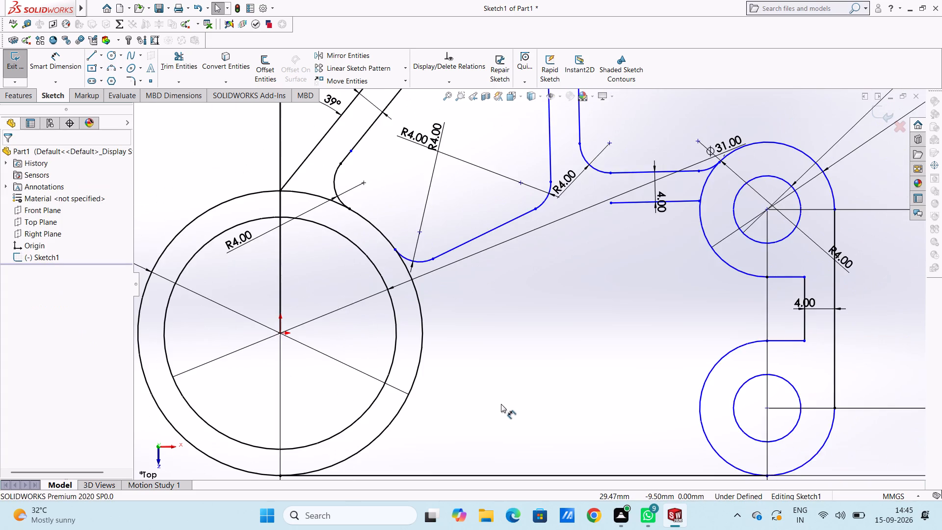
scroll(501, 404, up, 3)
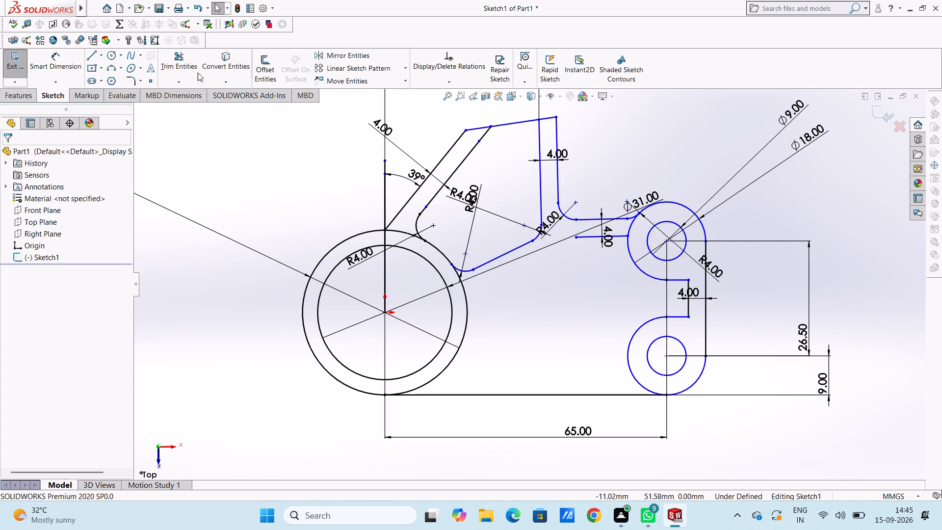
click(259, 74)
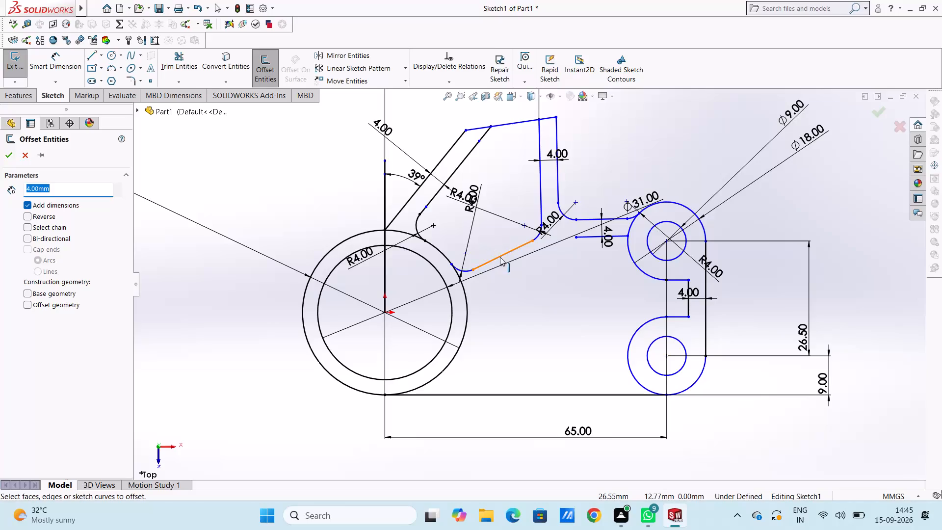
click(500, 257)
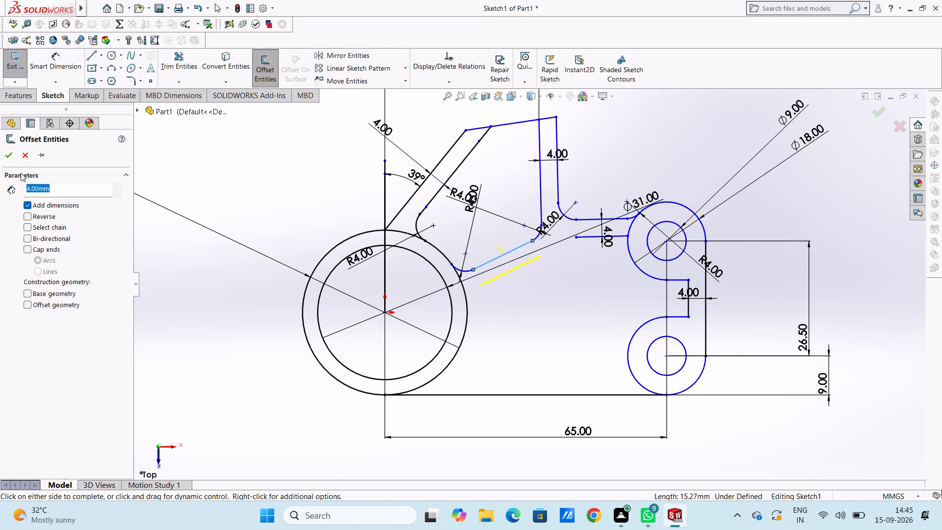
click(13, 159)
Draw a collinear line from the offset line's lower end into the 31/38 mm ring, and another about 34 mm long back past the horizontal arm's lower line.
scroll(523, 302, down, 3)
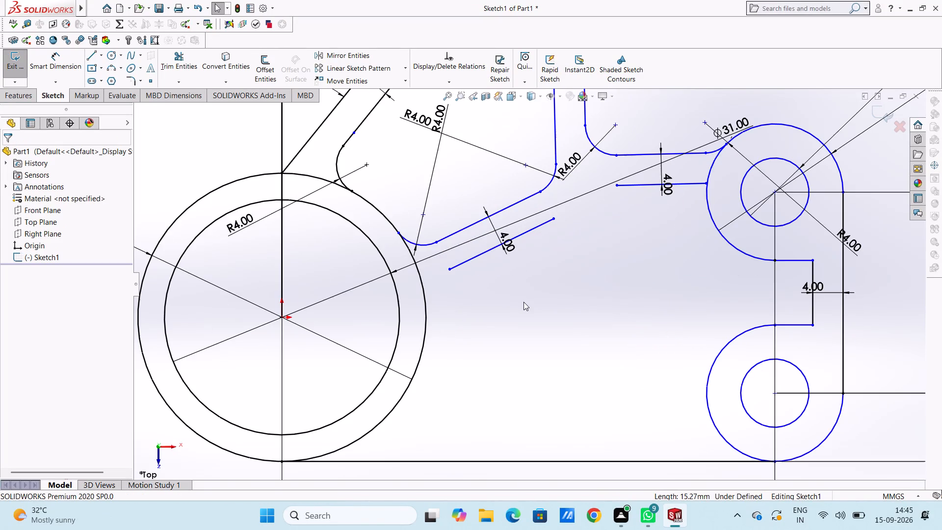
click(92, 62)
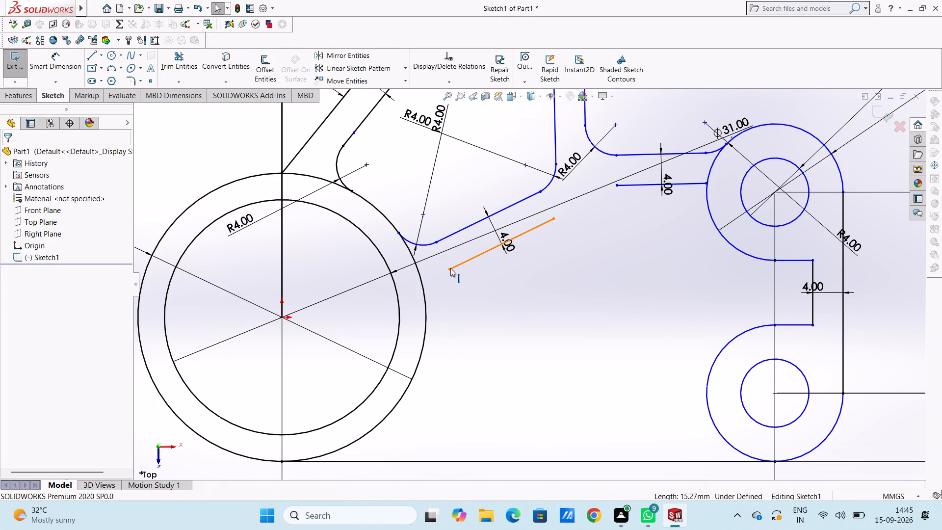
click(93, 56)
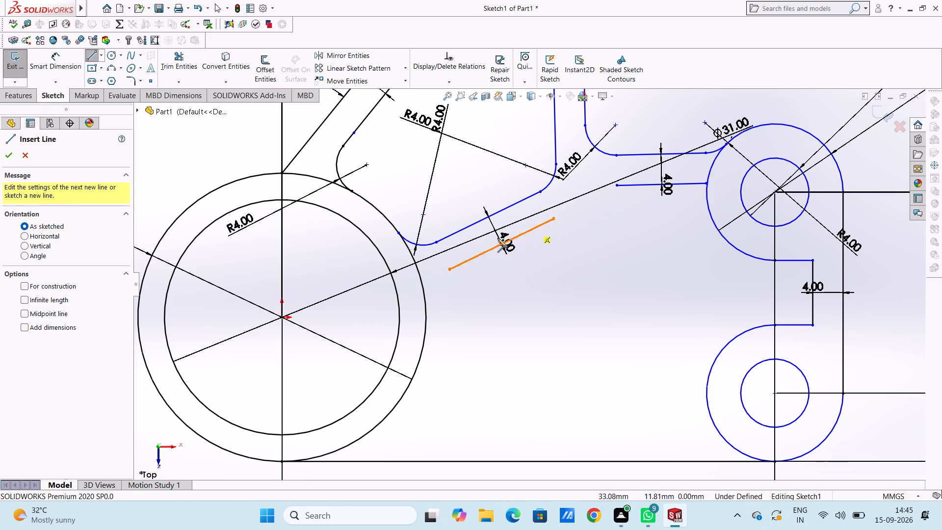
click(447, 270)
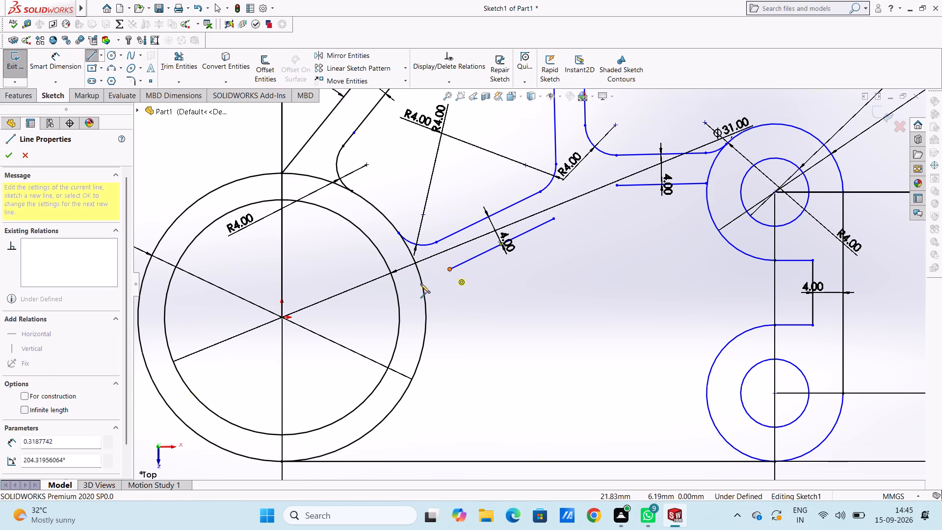
click(407, 289)
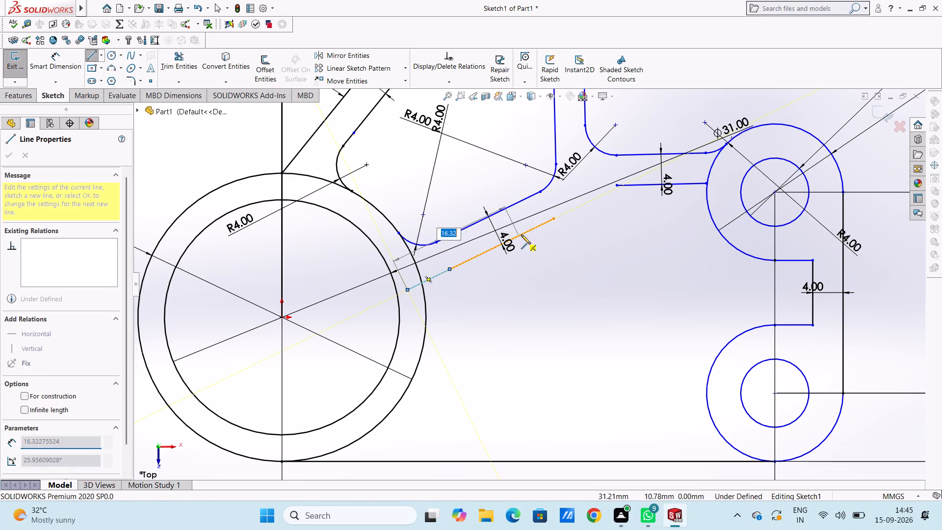
click(640, 175)
key(Escape)
key(Escape)
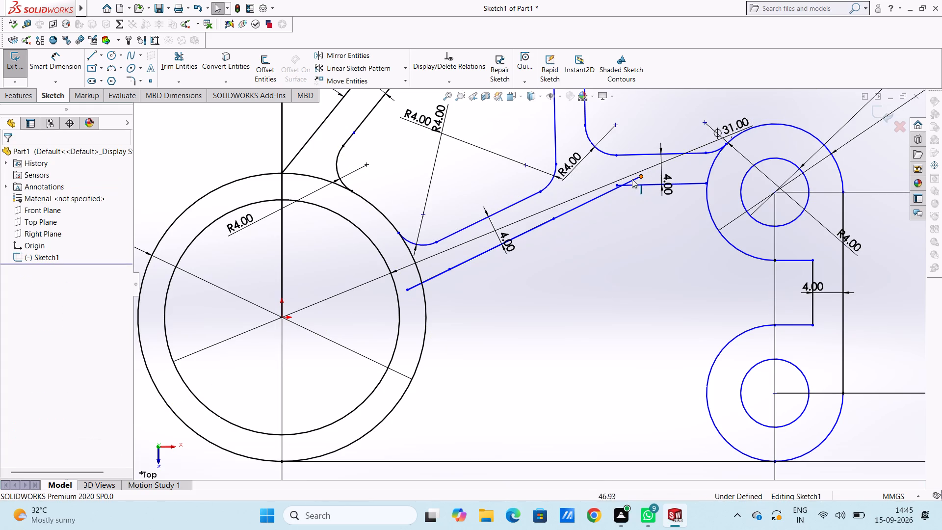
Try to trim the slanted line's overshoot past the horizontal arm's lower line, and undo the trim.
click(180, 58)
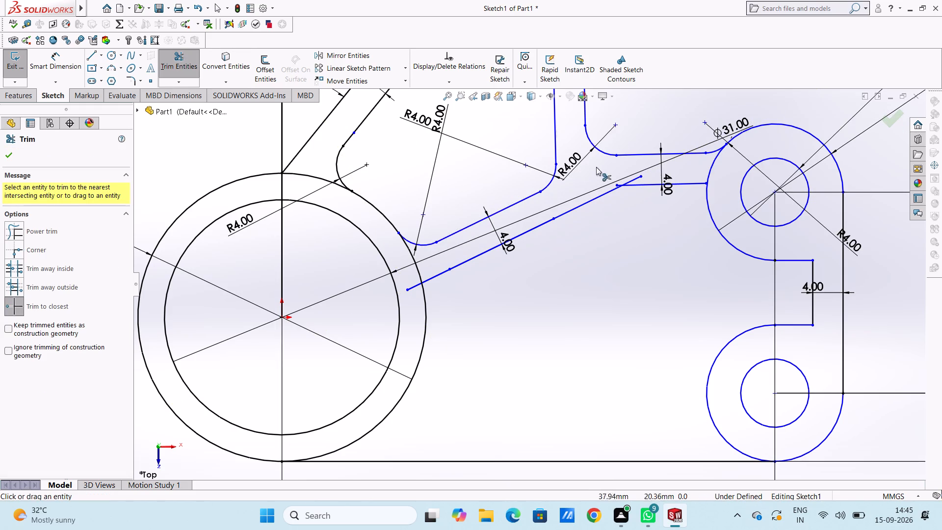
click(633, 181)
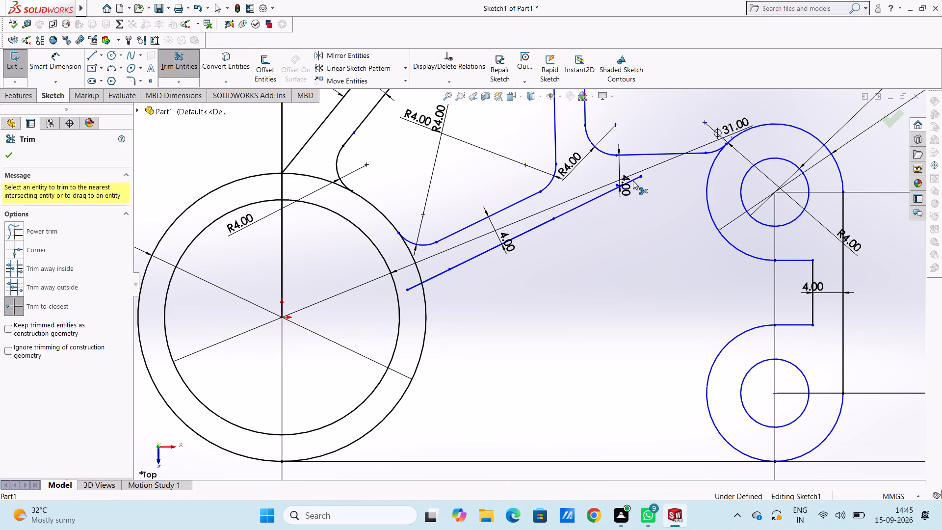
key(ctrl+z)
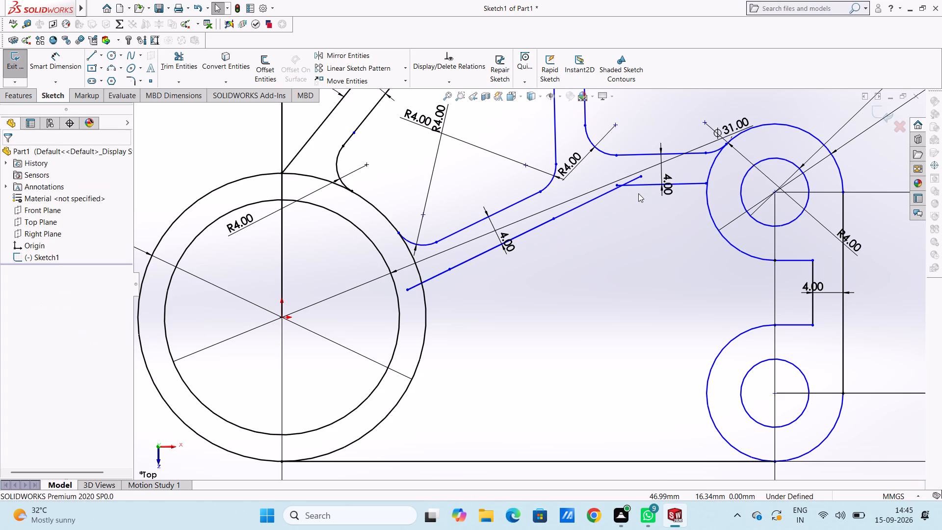
Trim the slanted lower line and the horizontal arm's lower line to their shared corner, and trim the slanted line's end inside the 38 mm circle.
click(180, 63)
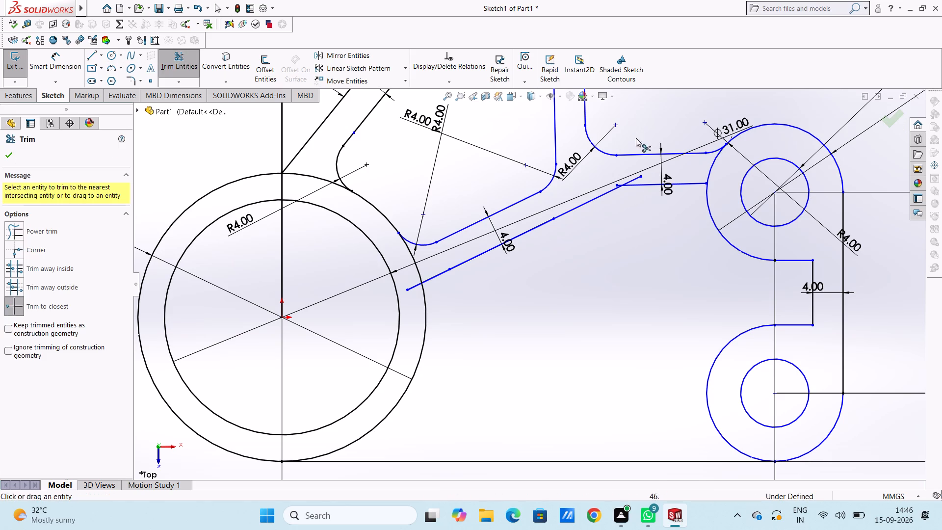
click(634, 180)
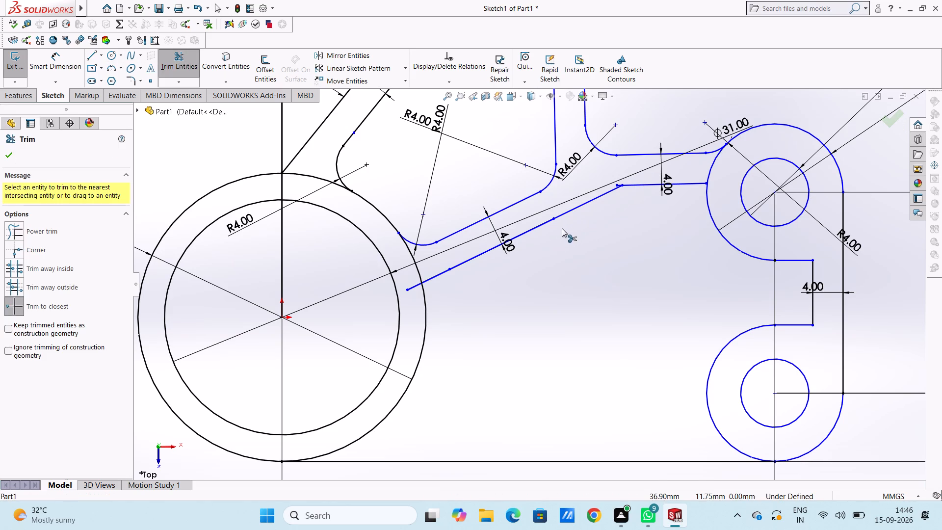
scroll(581, 219, down, 7)
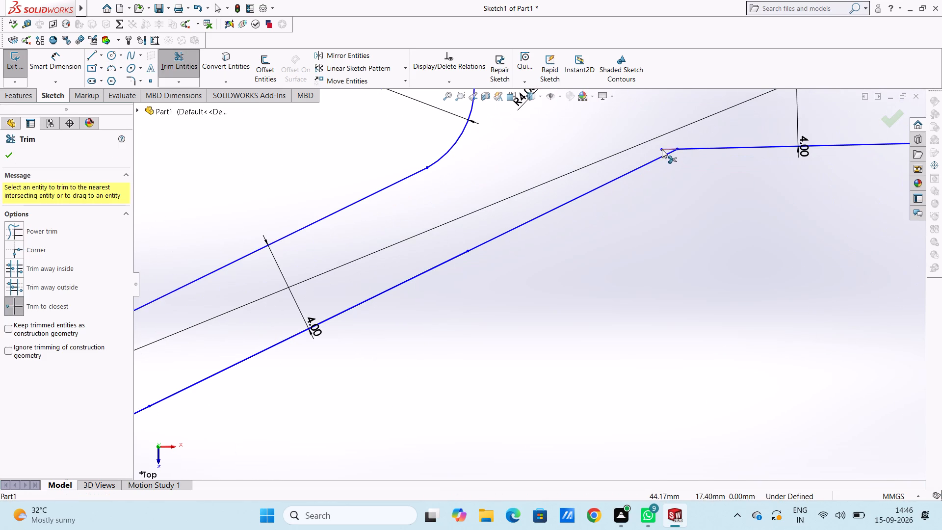
click(662, 148)
scroll(431, 307, up, 3)
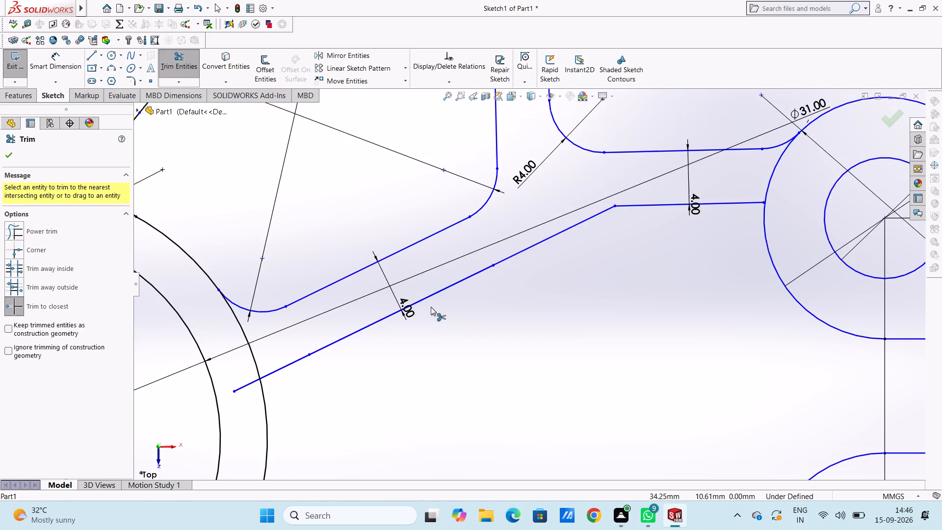
scroll(431, 307, up, 3)
click(361, 345)
click(361, 345)
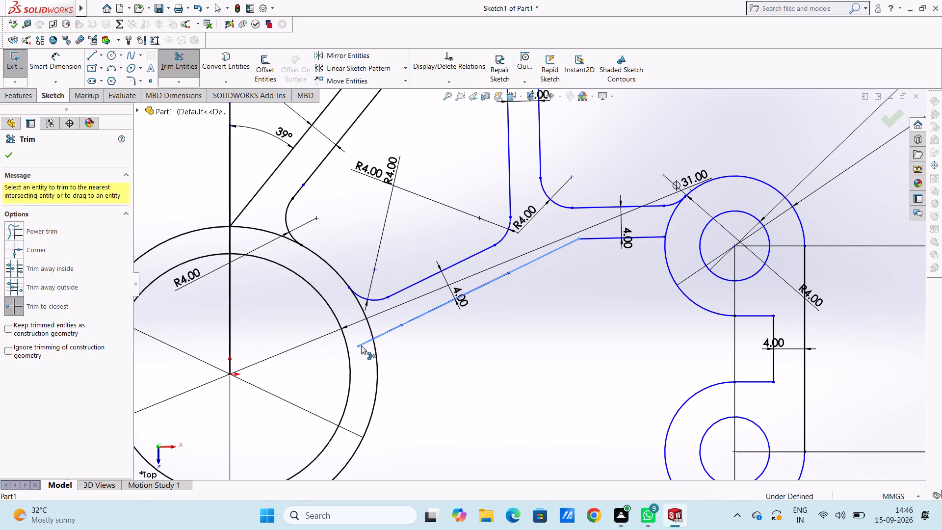
key(Escape)
key(Escape)
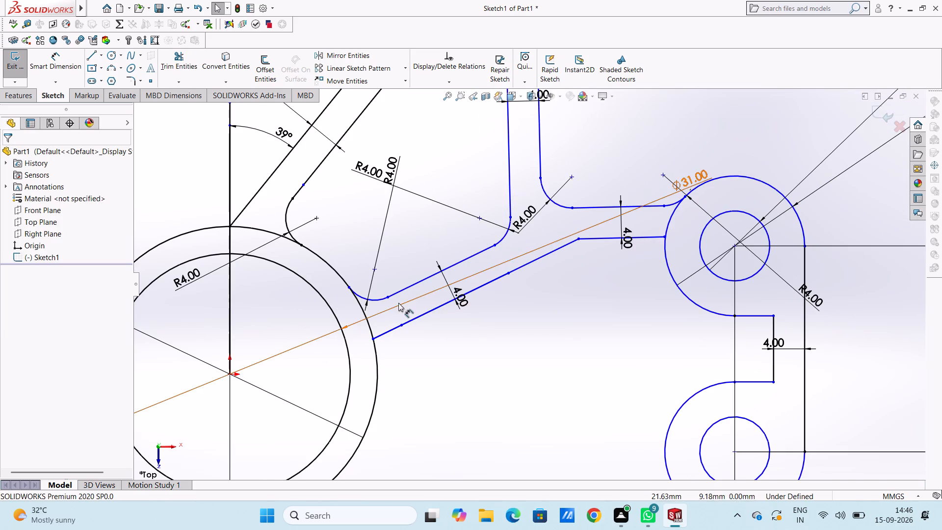
Delete the original 4 mm offset segment that overlaps the slanted arm's new lower line.
click(419, 318)
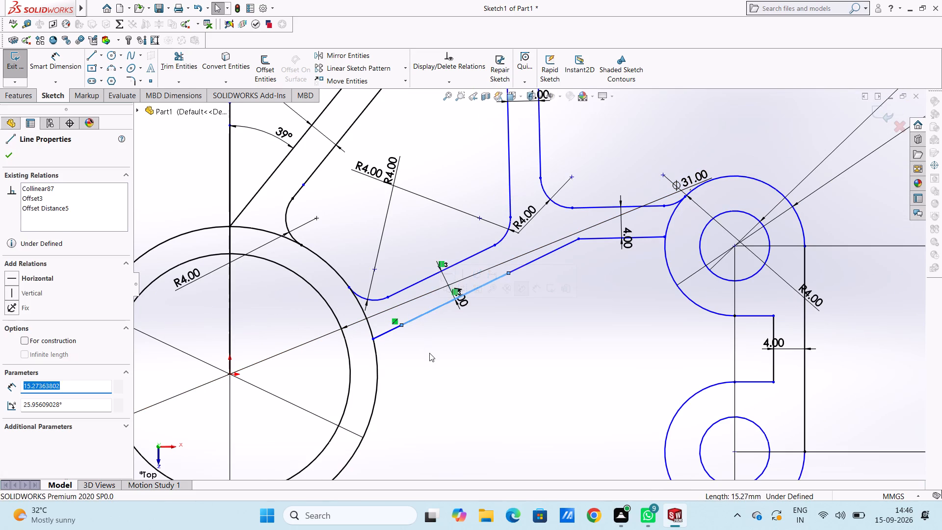
key(Delete)
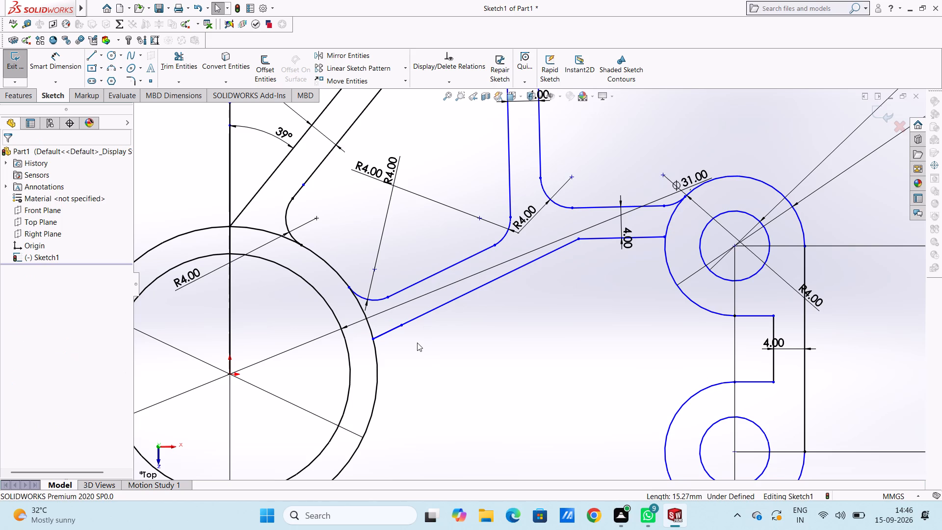
Fillet the corner between the slanted lower line and the horizontal arm's lower line with a 4 mm radius.
scroll(417, 343, down, 3)
scroll(417, 343, up, 4)
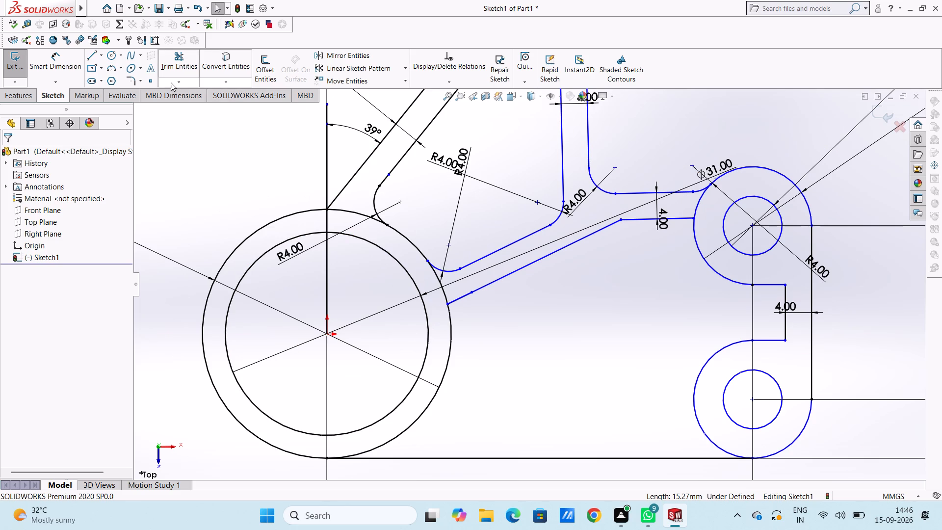
click(129, 82)
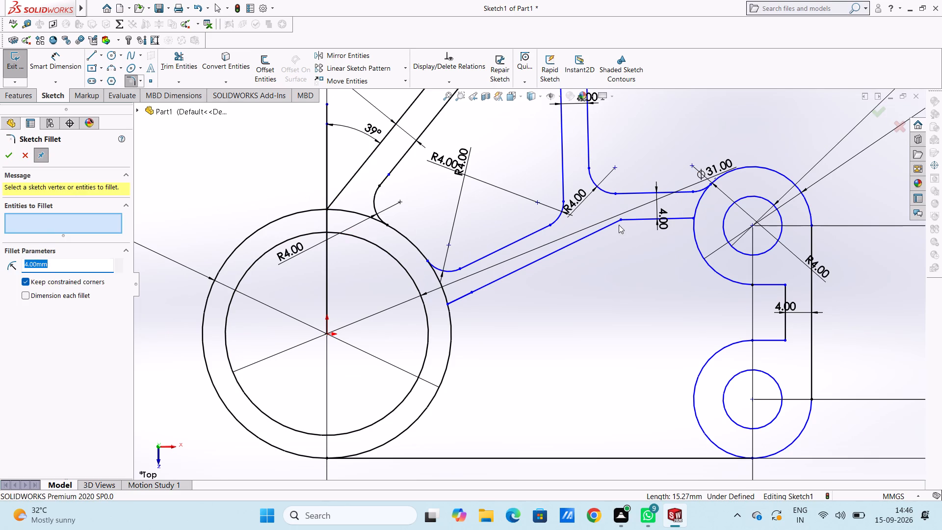
click(620, 221)
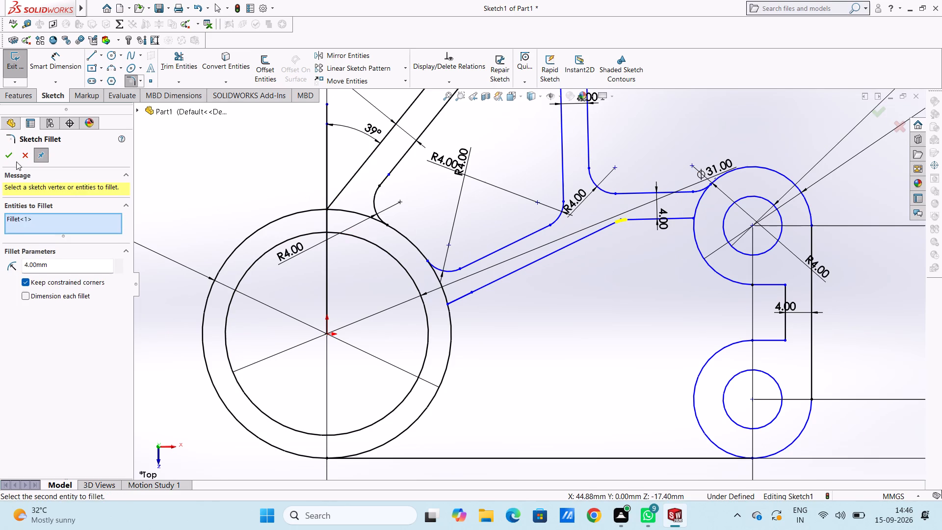
click(12, 156)
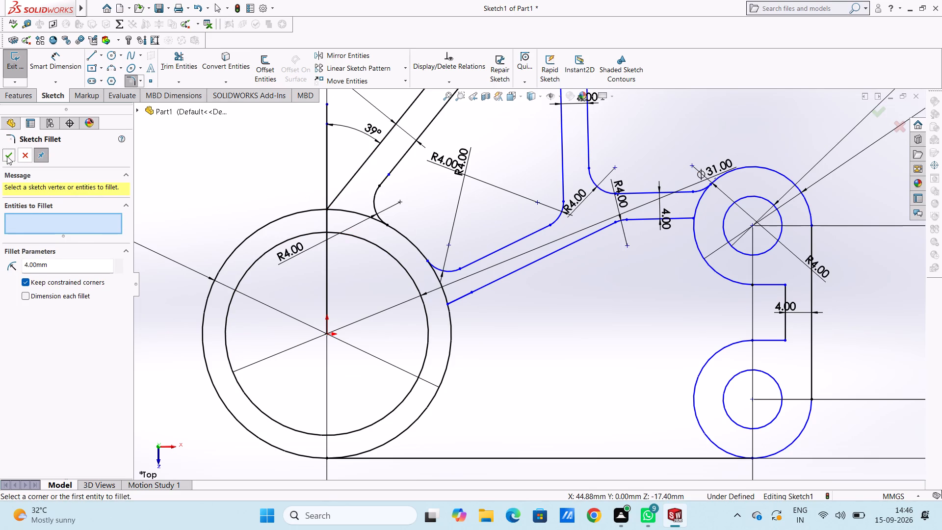
click(7, 156)
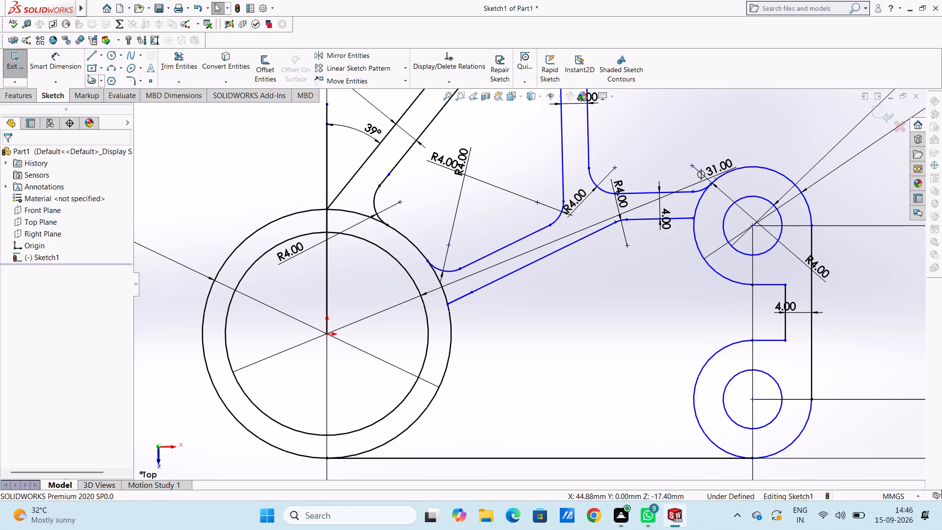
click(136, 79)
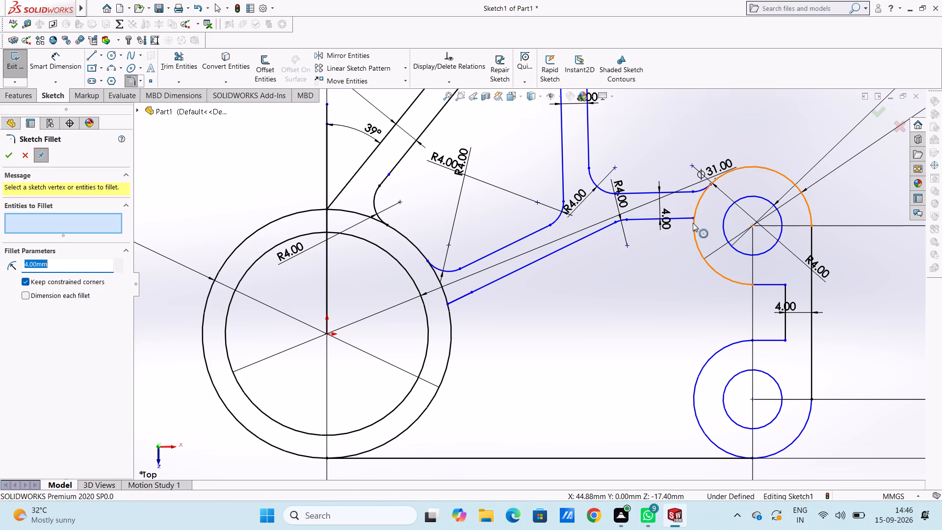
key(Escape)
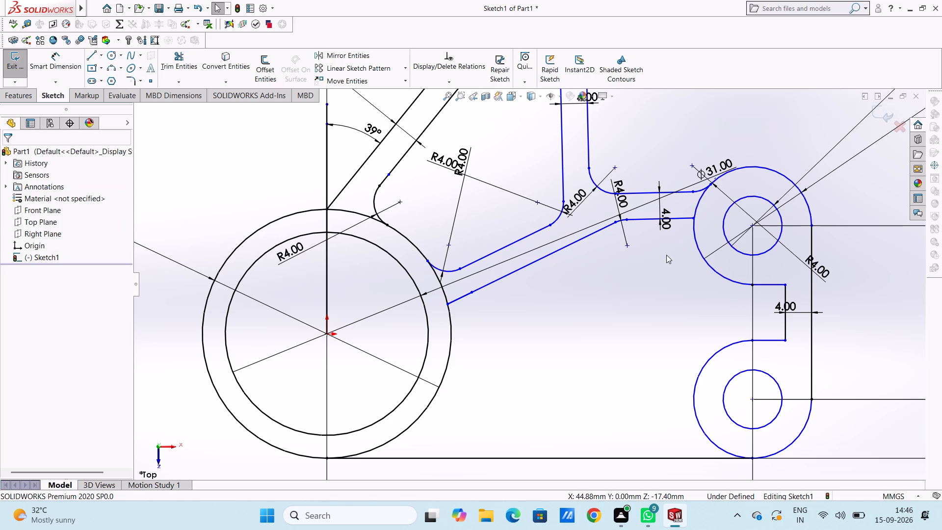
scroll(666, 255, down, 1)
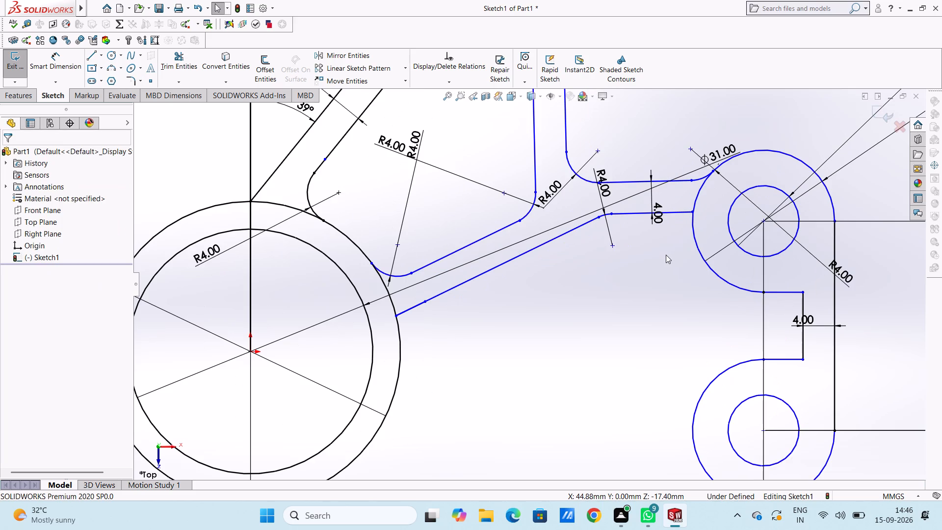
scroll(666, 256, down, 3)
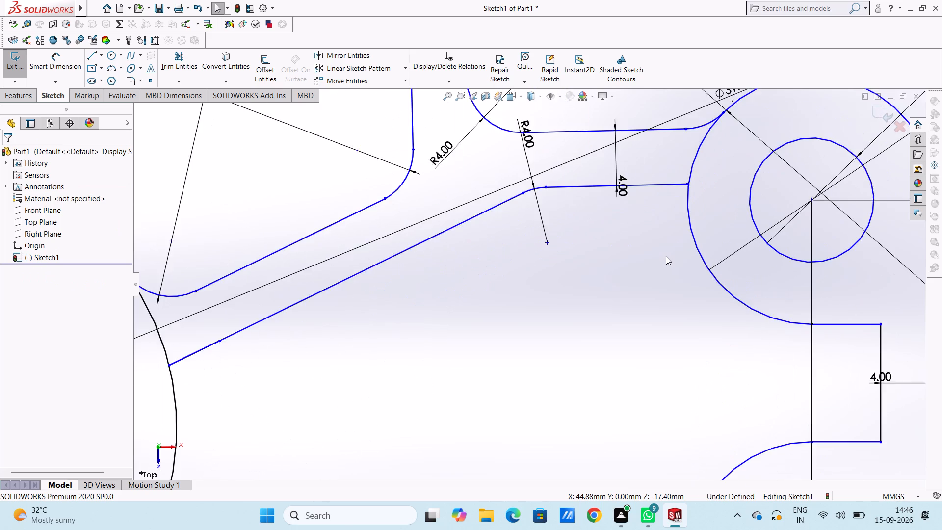
Offset the 65 mm bottom tangent line 4 mm upward, toward the inside of the profile.
scroll(666, 256, up, 9)
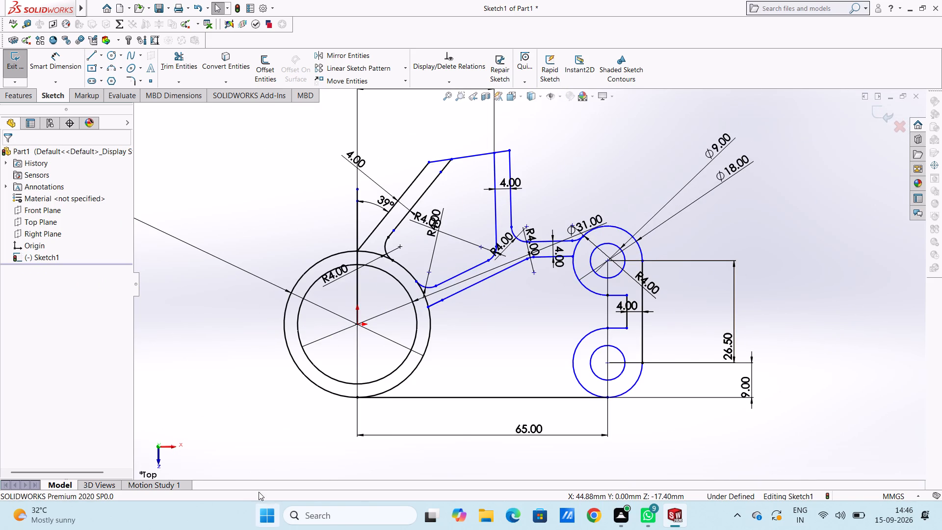
click(267, 61)
click(491, 398)
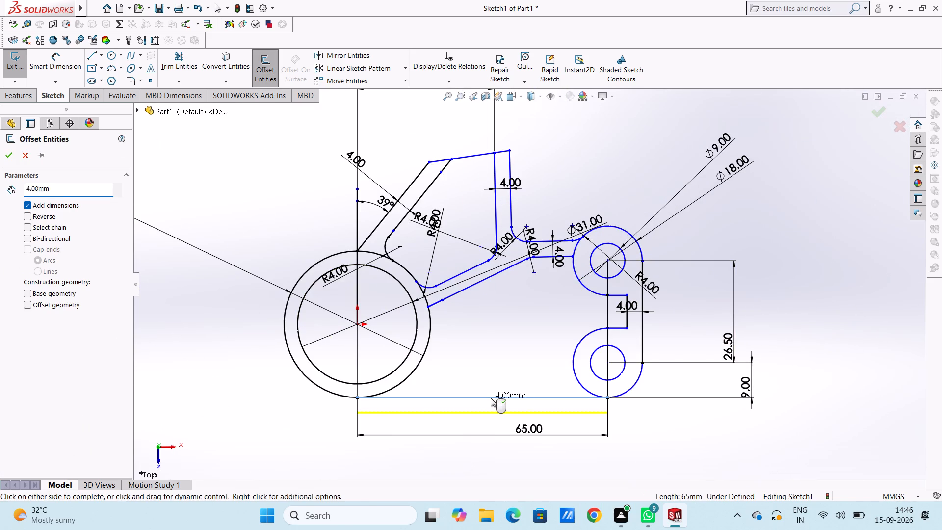
click(27, 217)
click(11, 158)
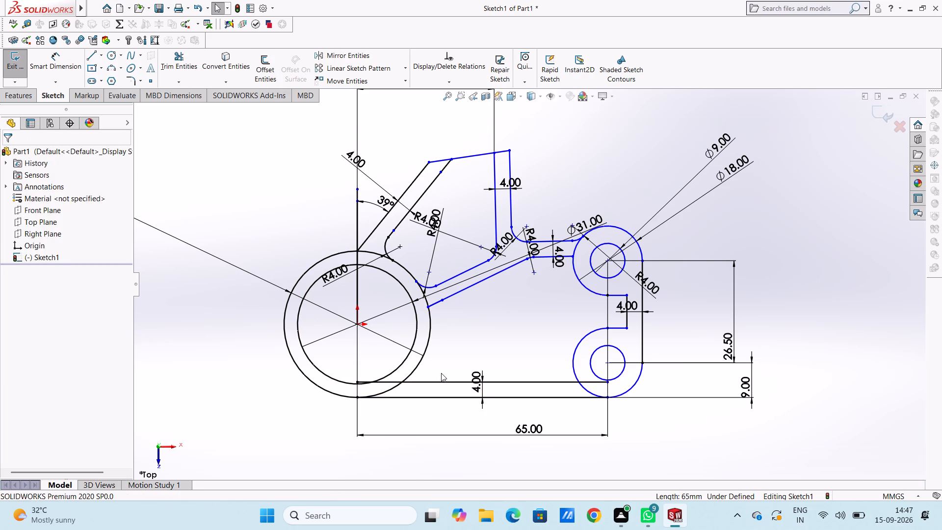
Trim the upper line of the bottom arm where it runs inside the lower 18 mm circle and inside the 31/38 mm circles.
scroll(441, 373, up, 1)
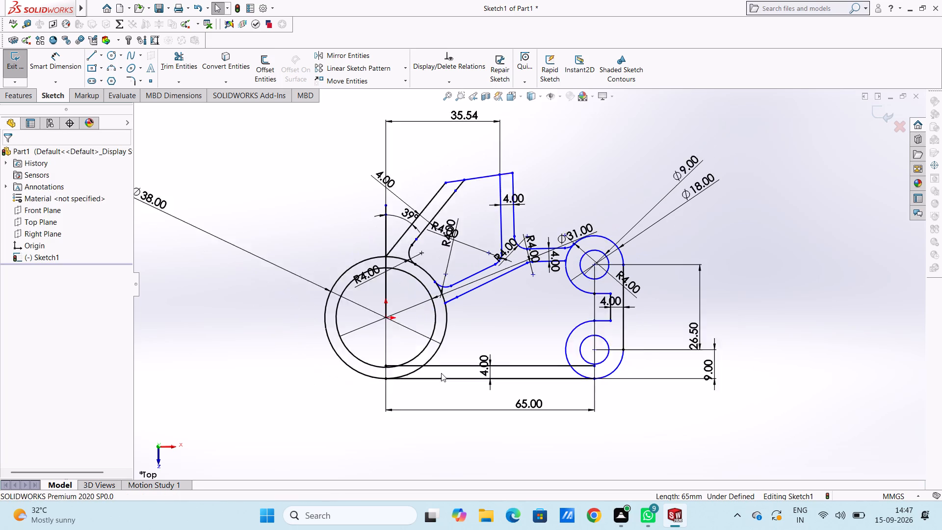
scroll(441, 373, up, 2)
scroll(527, 295, down, 3)
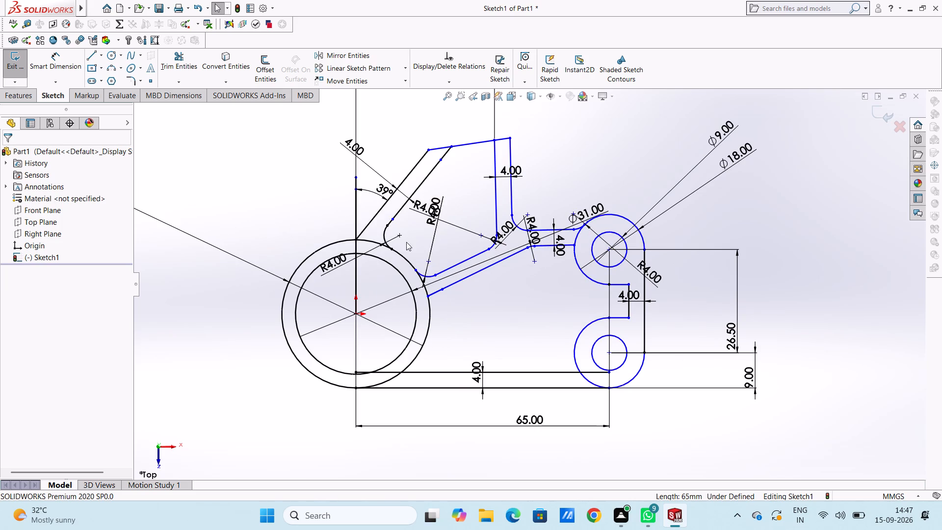
click(184, 67)
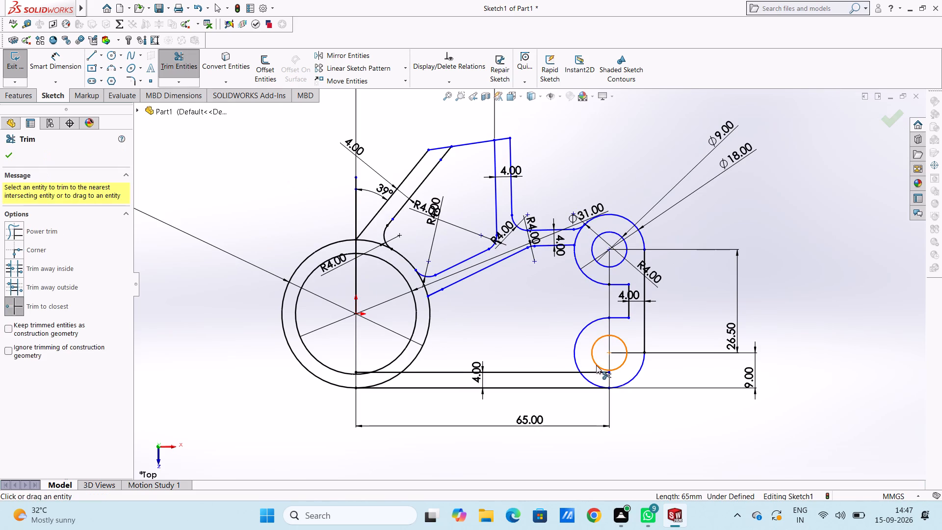
click(597, 372)
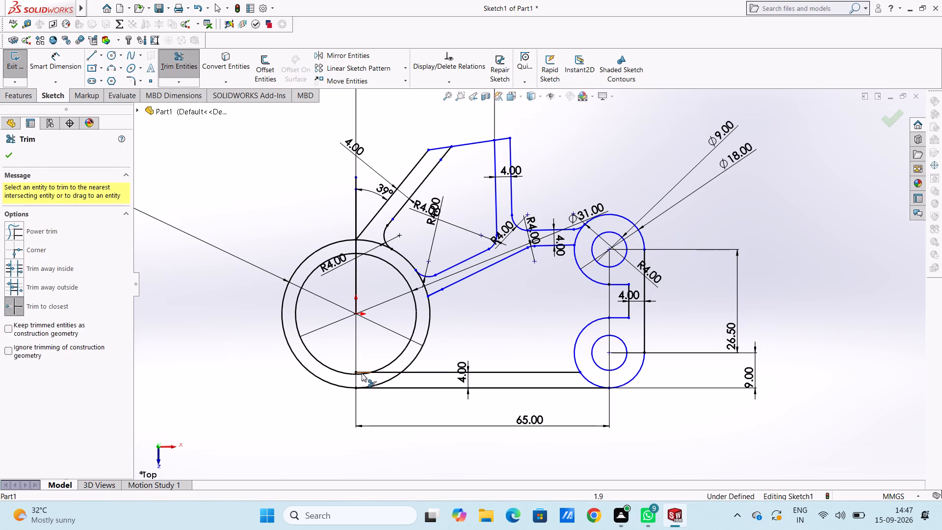
click(361, 373)
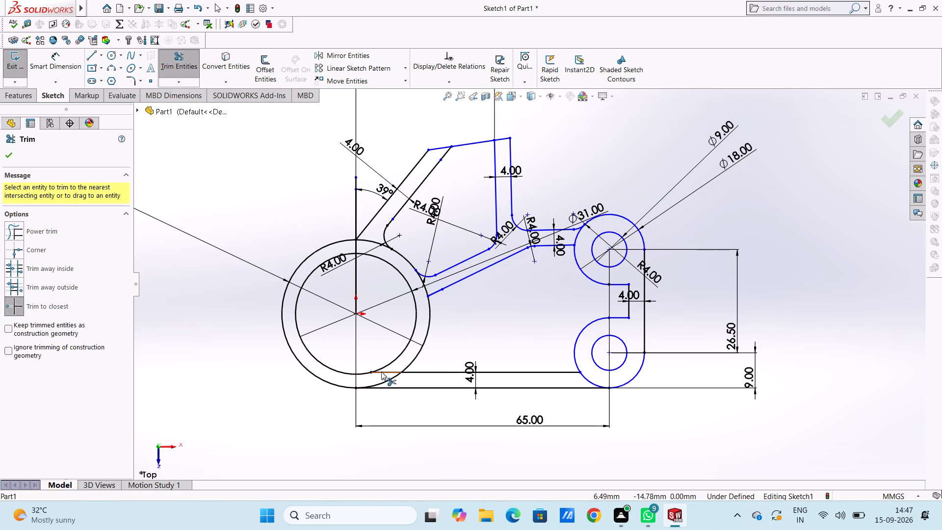
click(381, 371)
scroll(507, 356, down, 4)
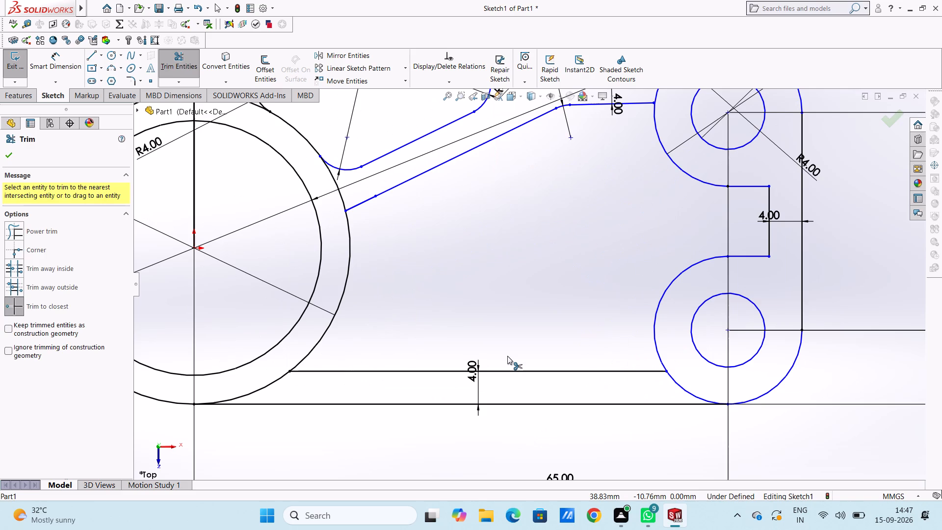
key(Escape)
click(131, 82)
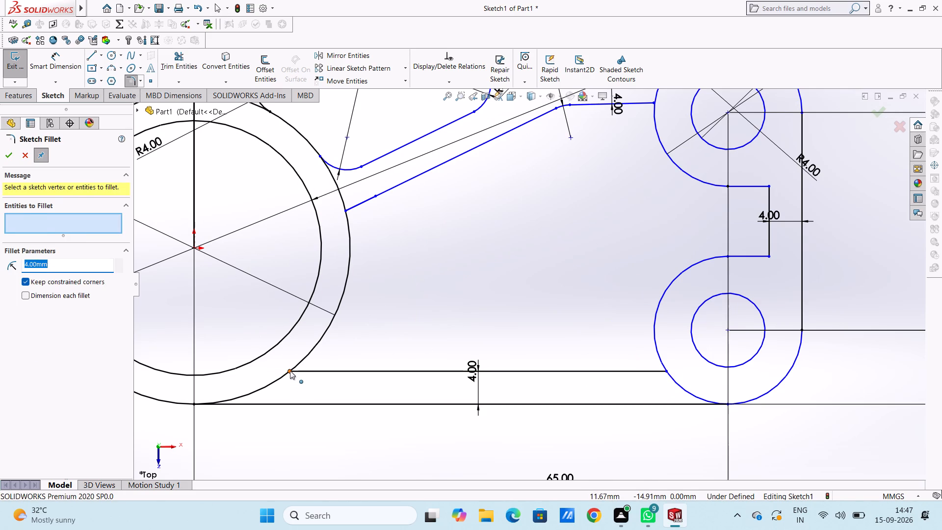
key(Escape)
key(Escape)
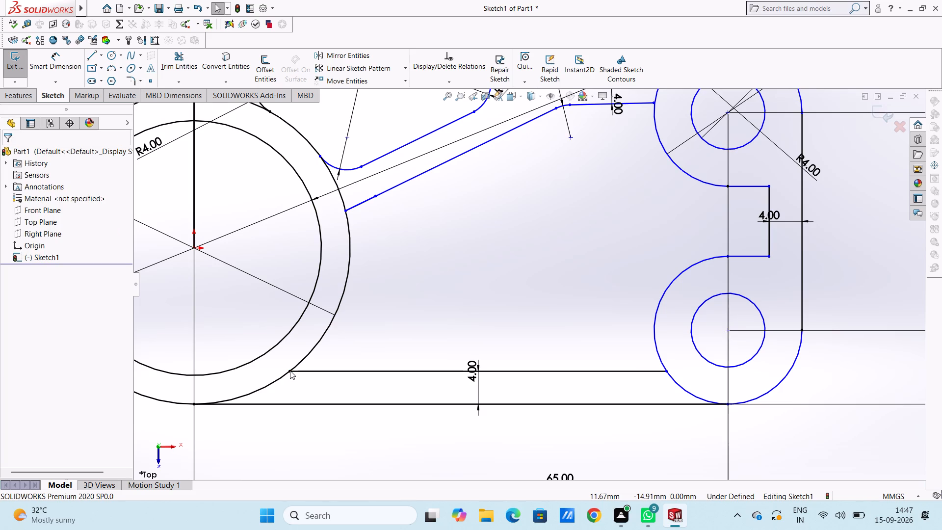
Draw two 4 mm radius three-point arcs joining the 38 mm circle to the slanted arm's lower line and the bottom arm's upper line.
click(107, 69)
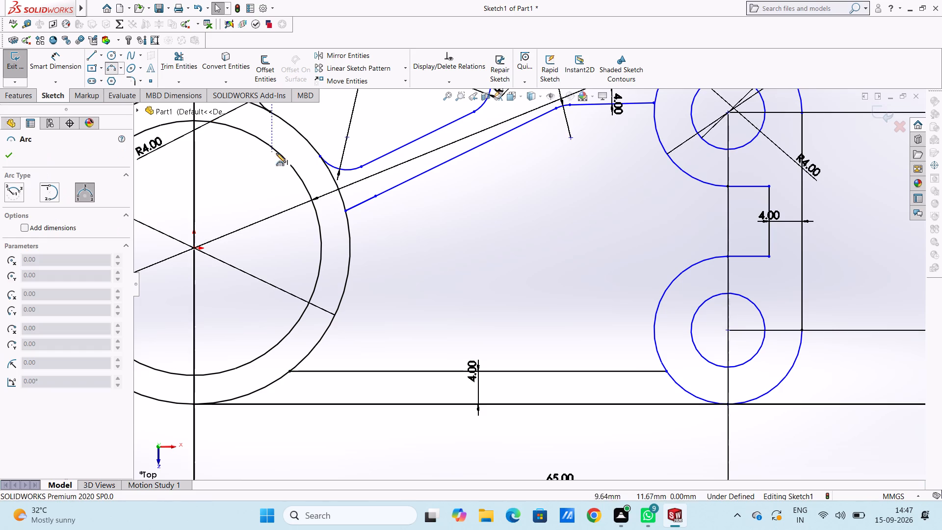
click(375, 195)
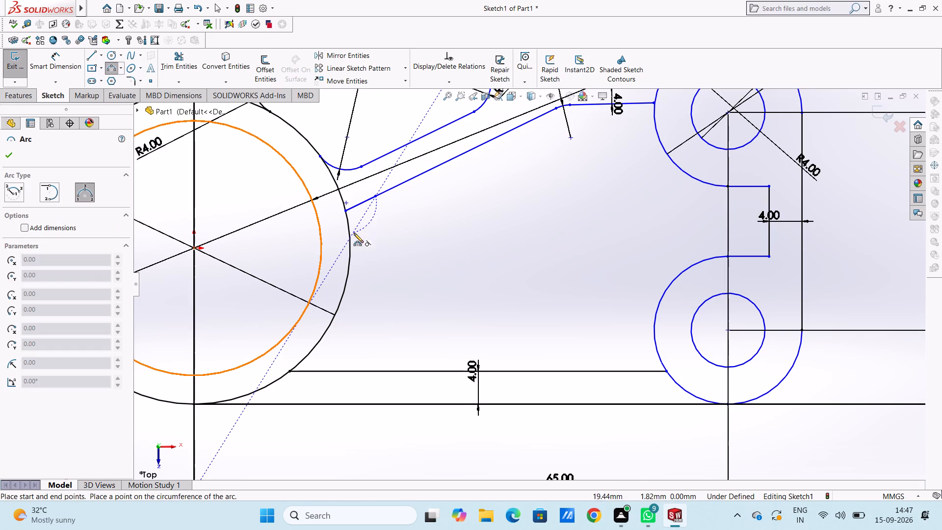
click(350, 239)
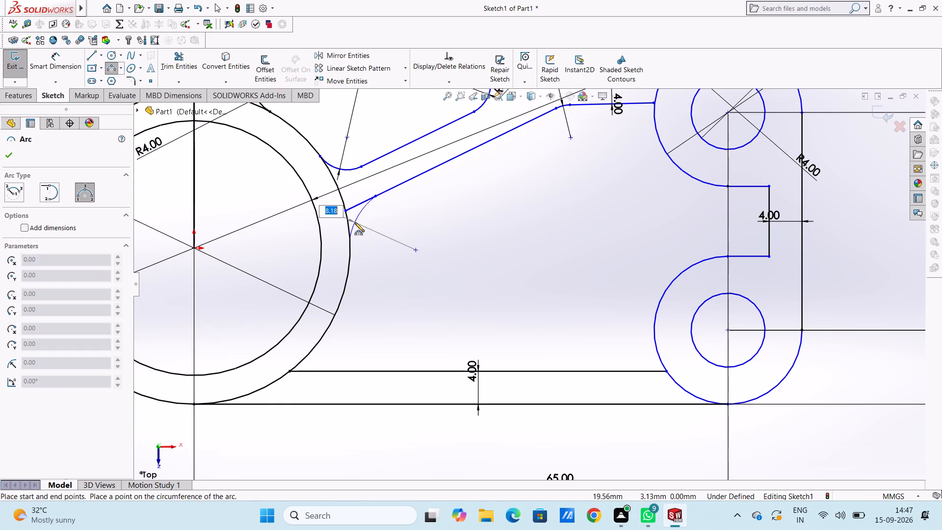
key(4)
key(Return)
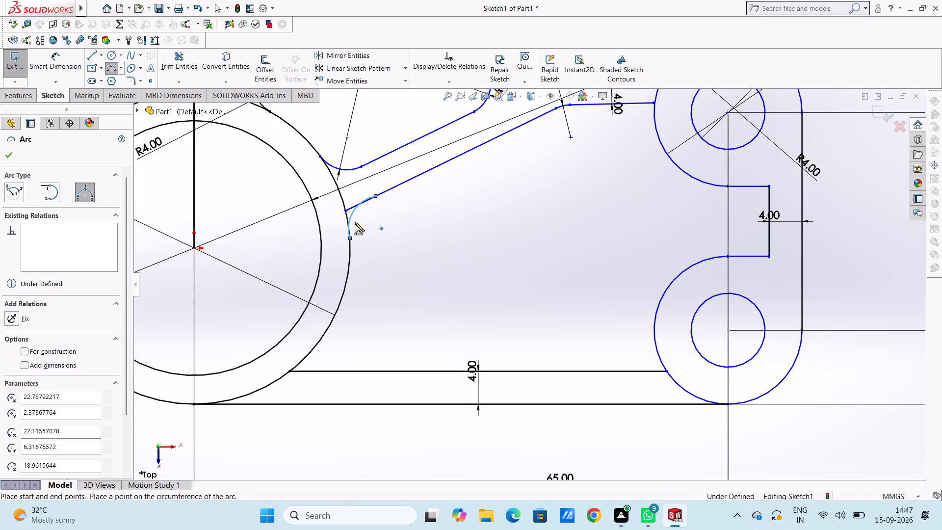
click(320, 341)
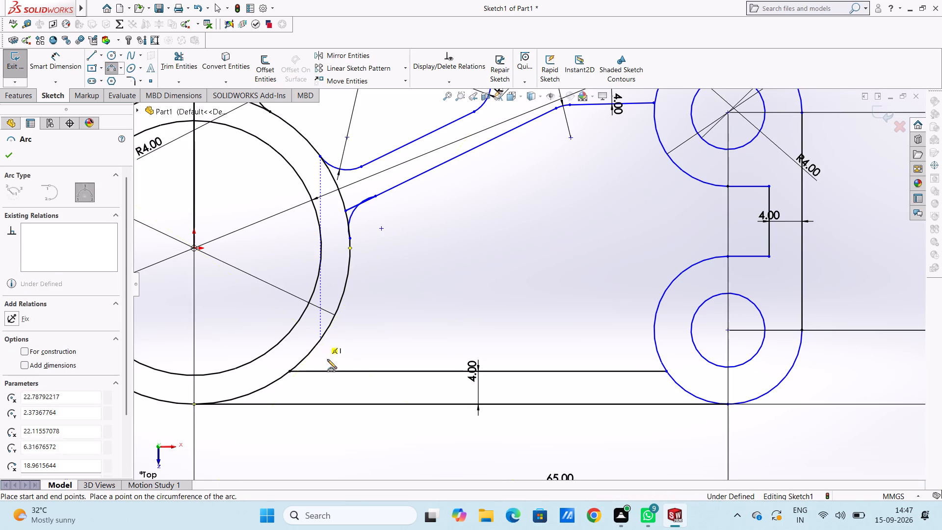
click(335, 370)
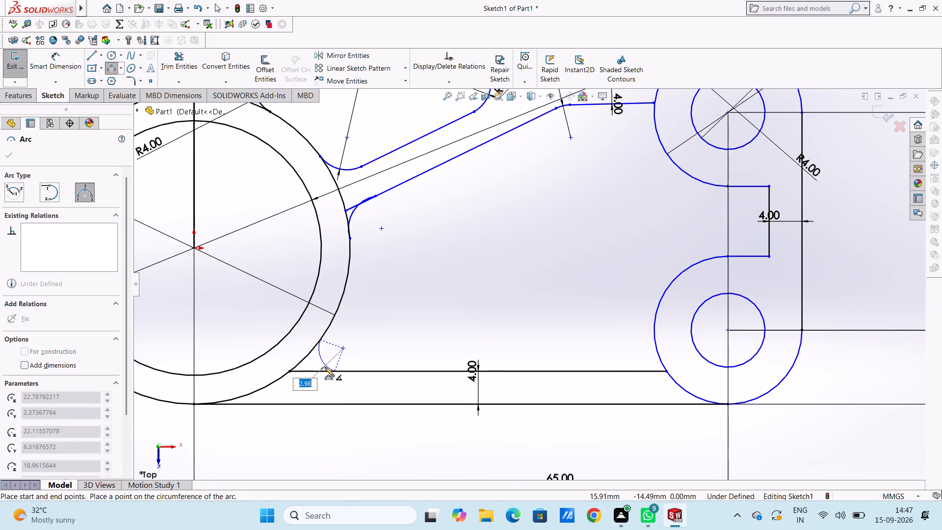
key(4)
key(Return)
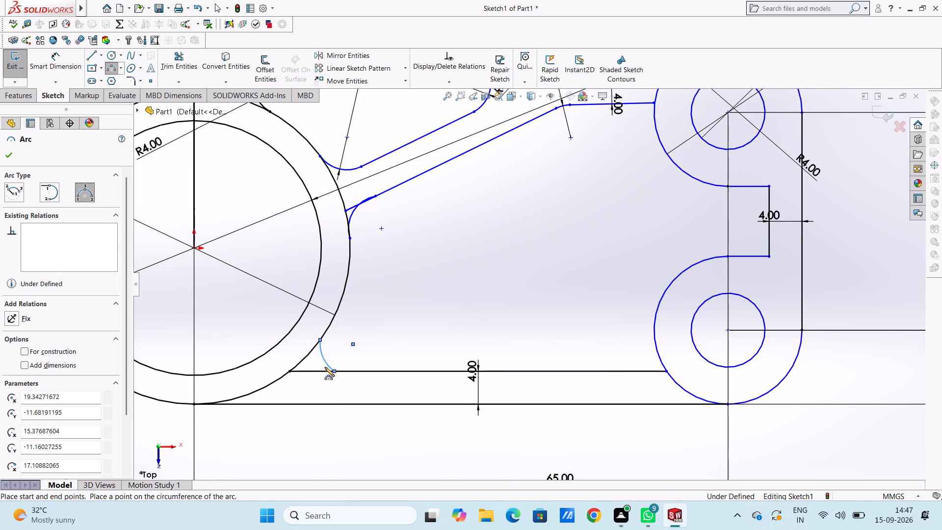
Draw 4 mm radius three-point arcs joining the lower 18 mm circle to the bottom arm's upper line and the upper 18 mm circle to the horizontal arm's lower line.
click(654, 336)
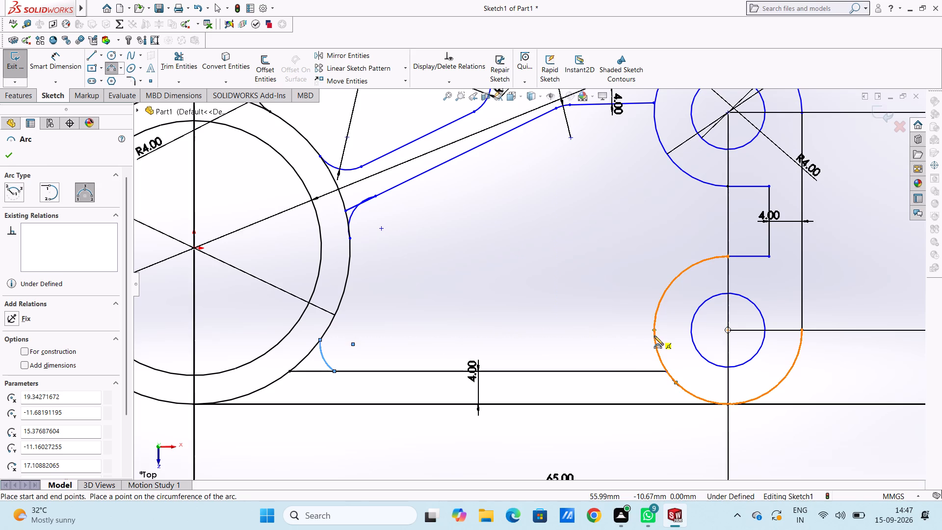
click(622, 371)
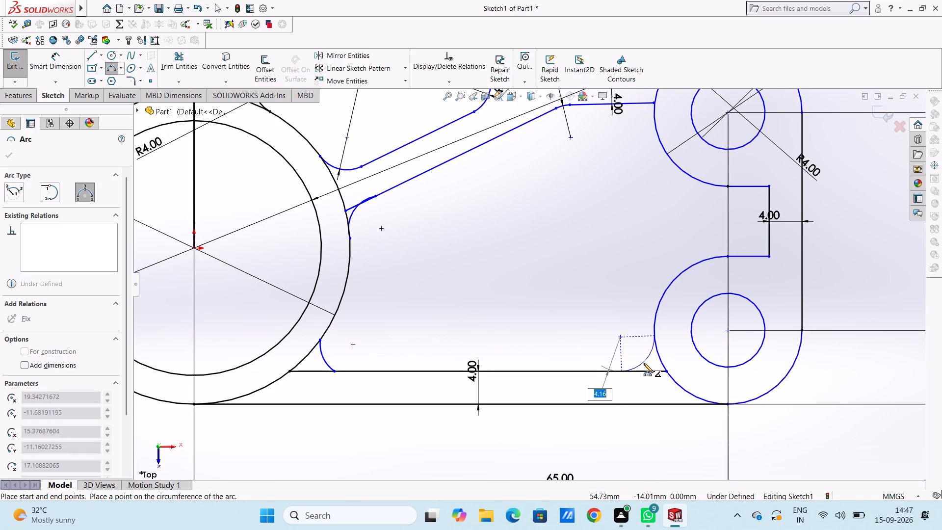
key(4)
key(Return)
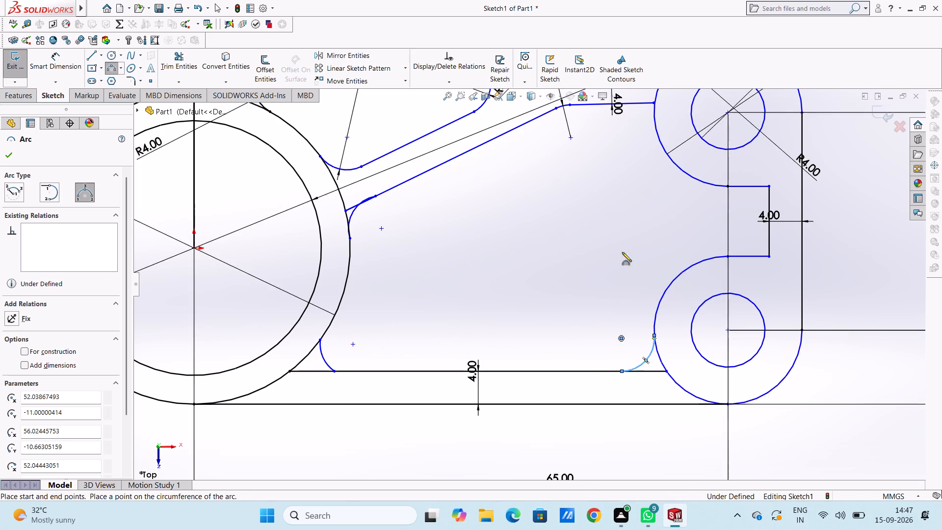
click(629, 104)
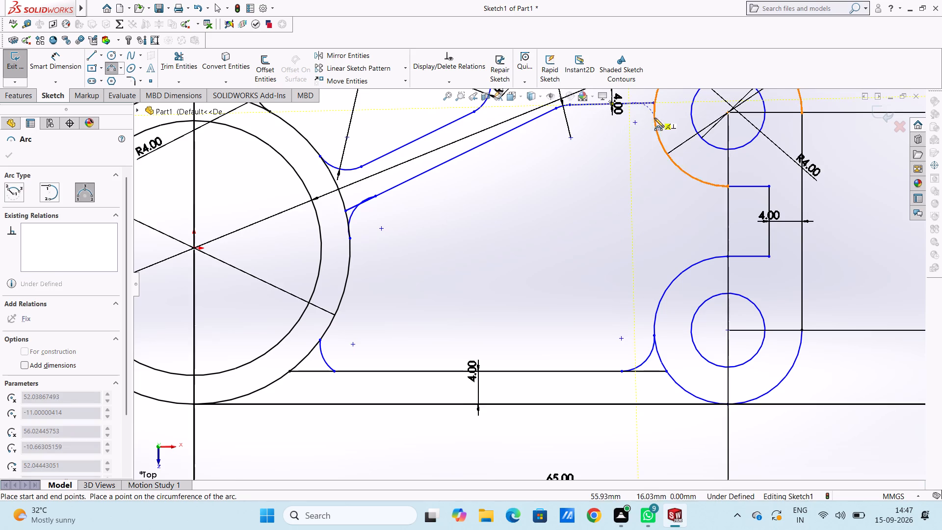
click(657, 139)
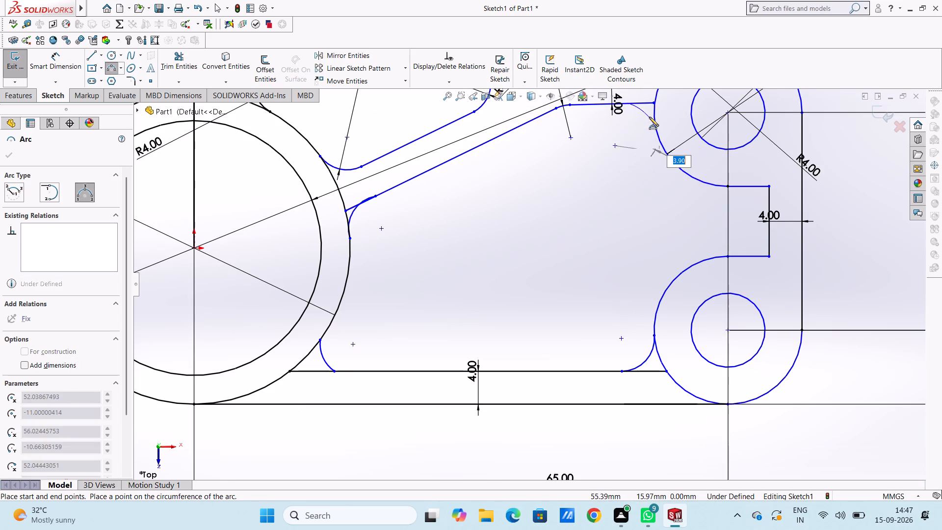
key(4)
key(Return)
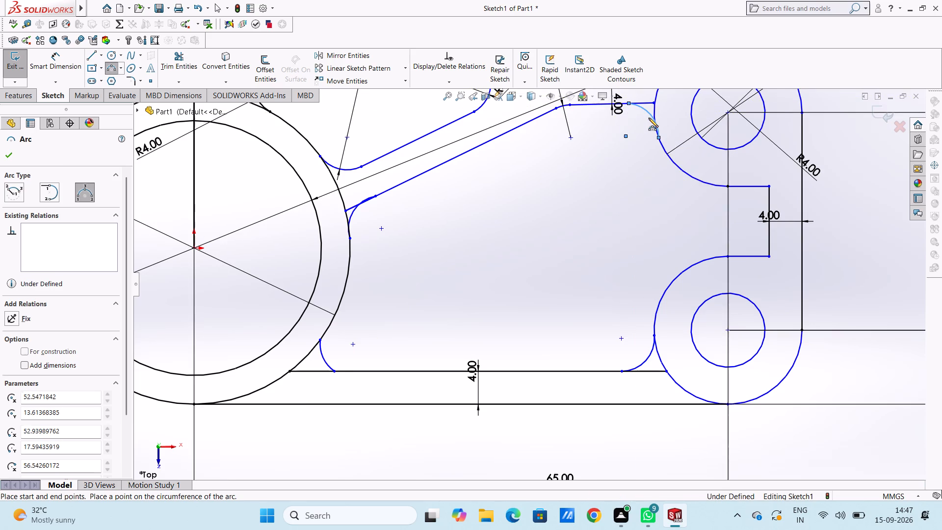
key(Escape)
key(Escape)
Dimension the two new arcs beside the 38 mm circle with a 4 mm radius each.
scroll(599, 178, down, 3)
scroll(597, 180, up, 4)
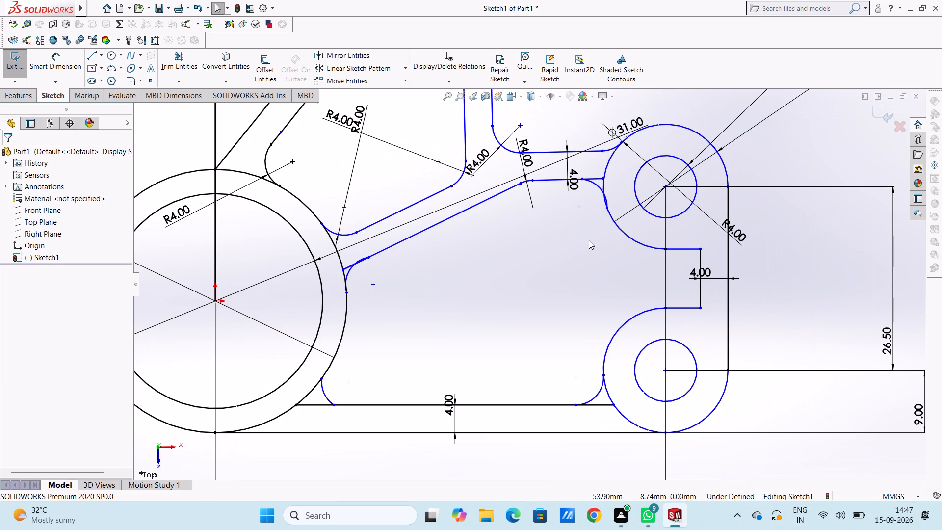
click(62, 65)
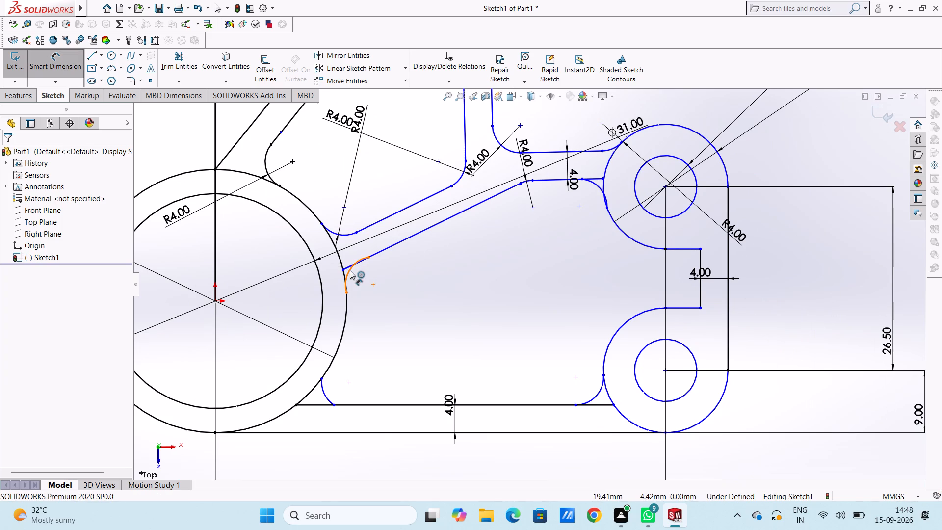
click(350, 270)
click(265, 237)
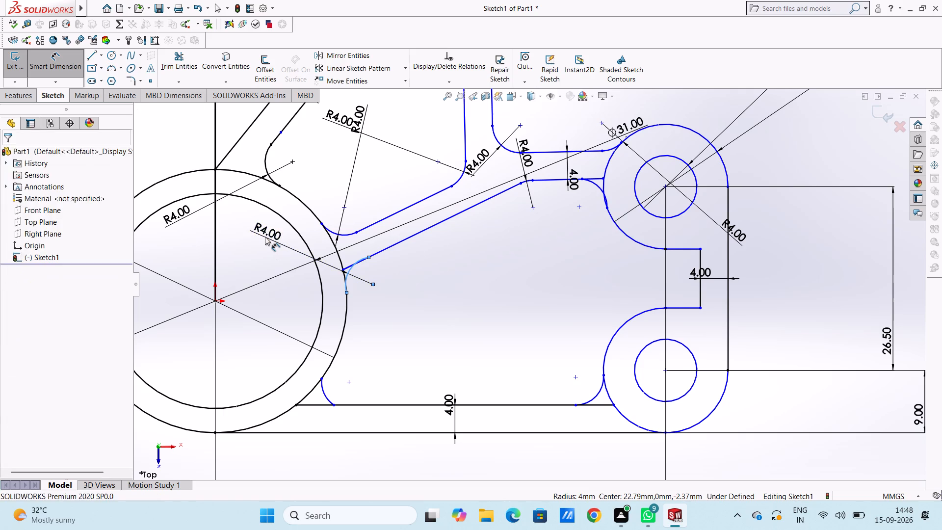
key(Return)
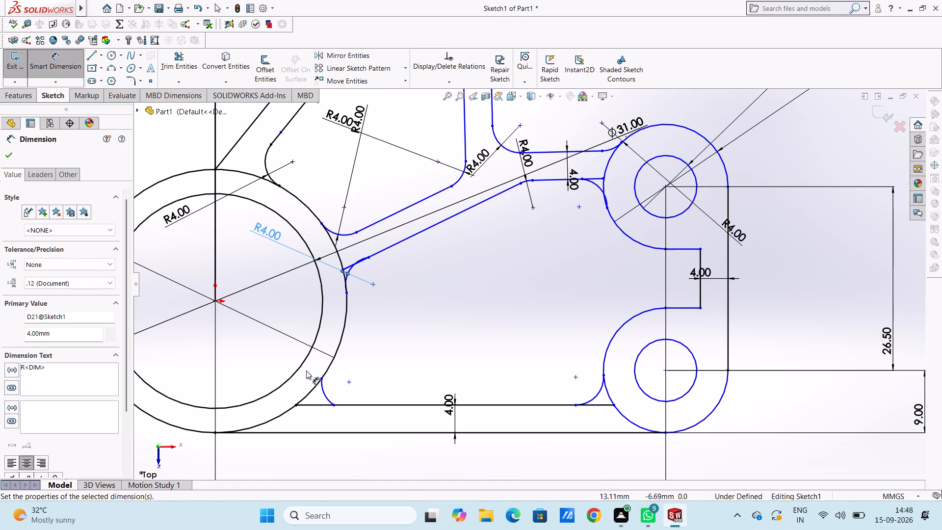
click(322, 393)
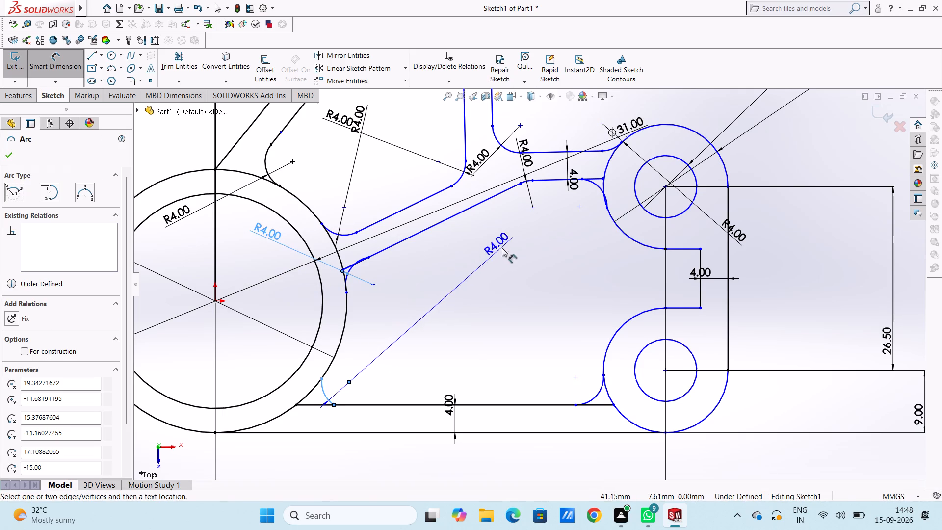
click(497, 290)
key(Return)
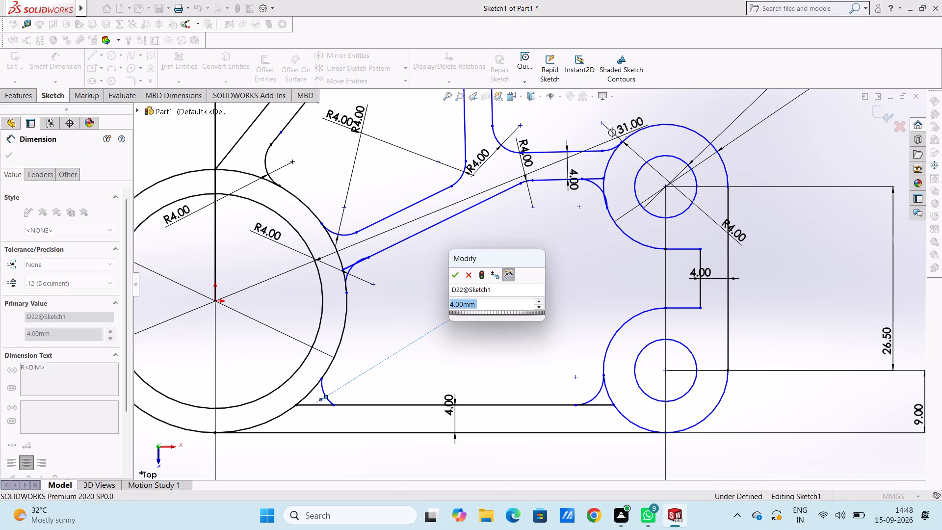
click(509, 355)
Dimension the two new arcs beside the lower and upper 18 mm circles with a 4 mm radius each.
click(595, 394)
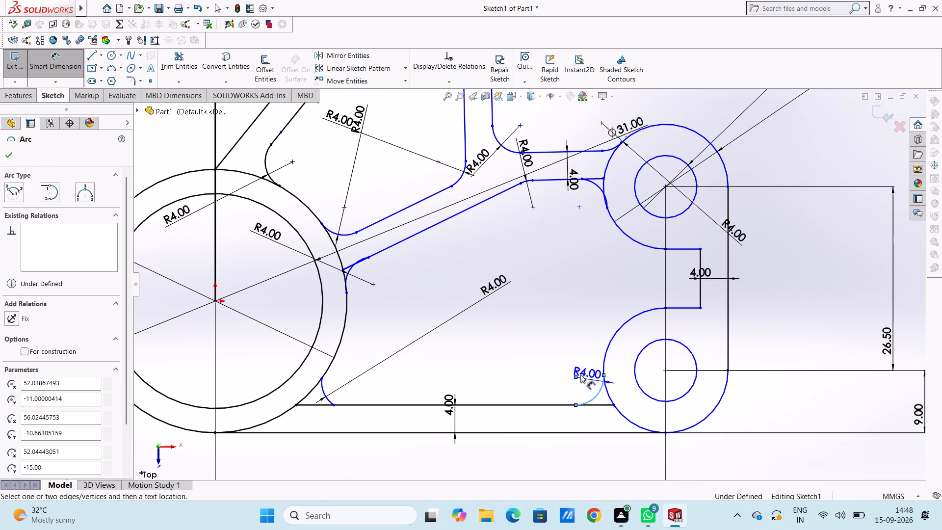
click(458, 279)
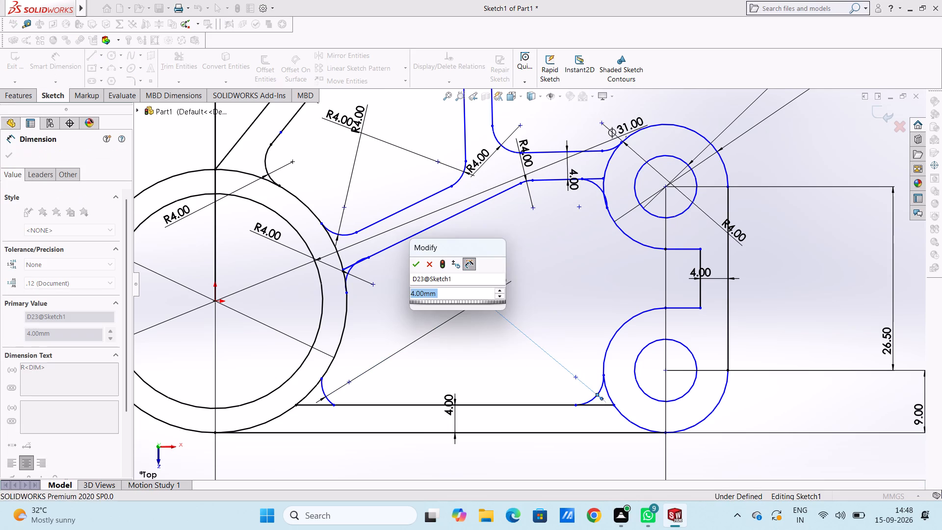
key(Return)
click(467, 331)
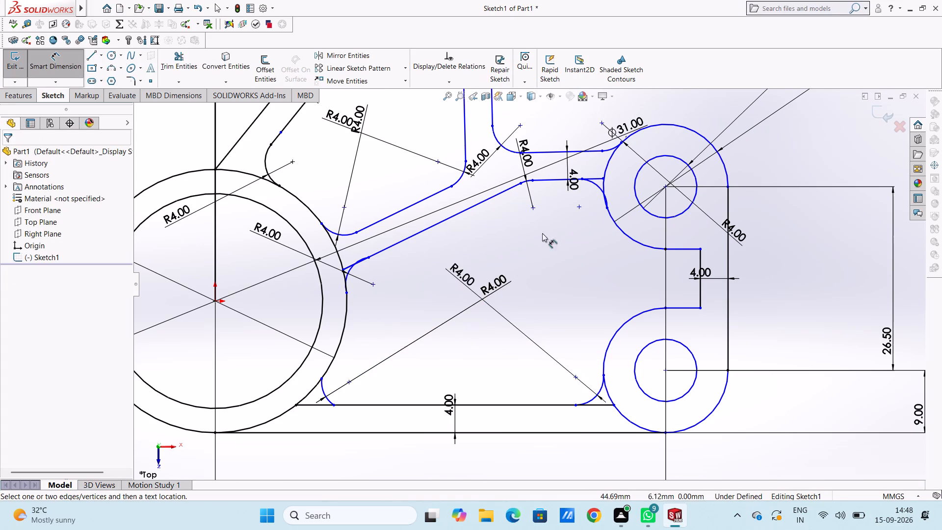
click(595, 181)
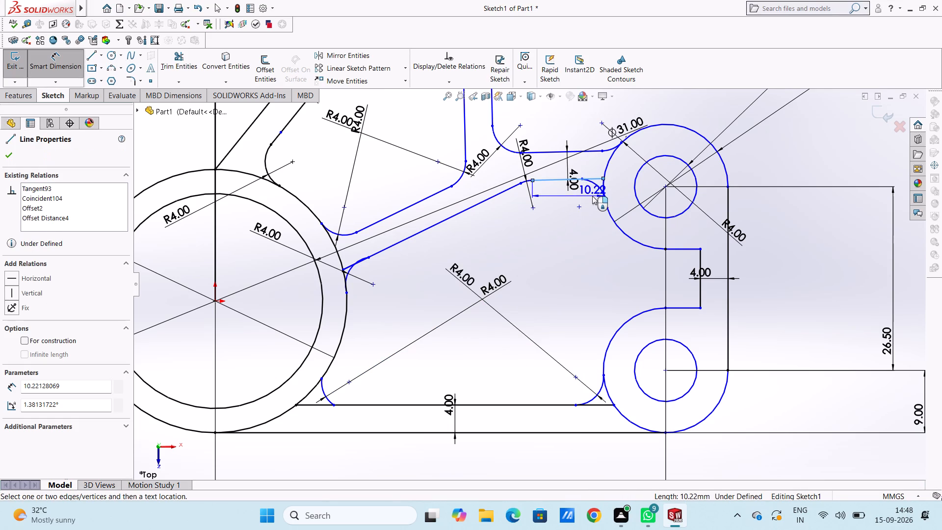
key(Escape)
click(595, 186)
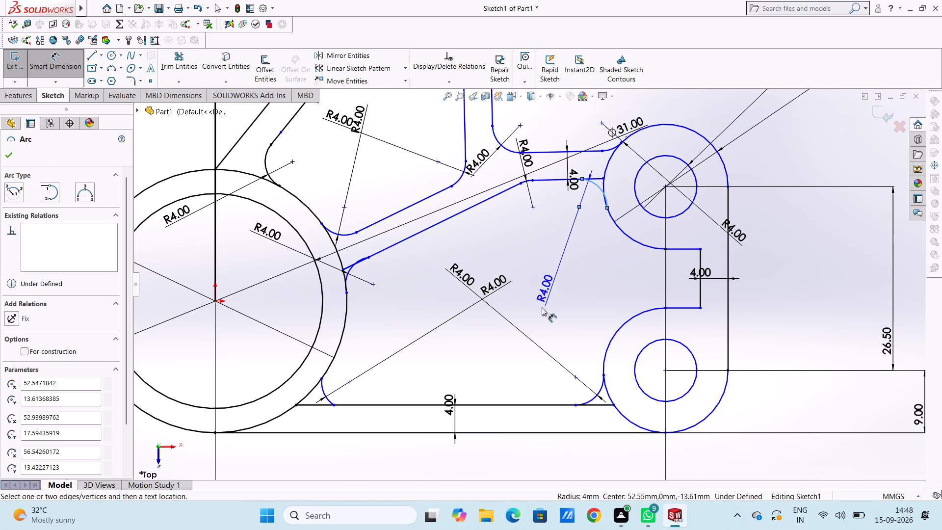
click(466, 328)
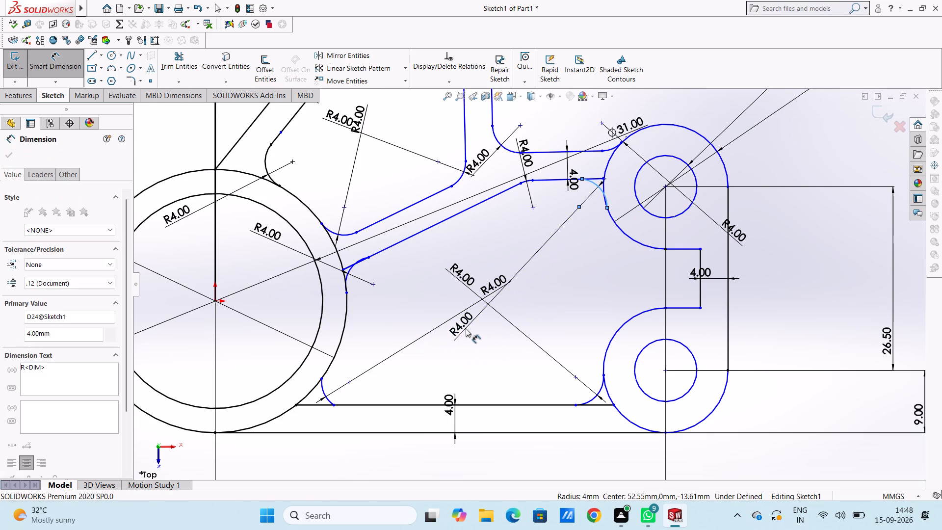
key(Return)
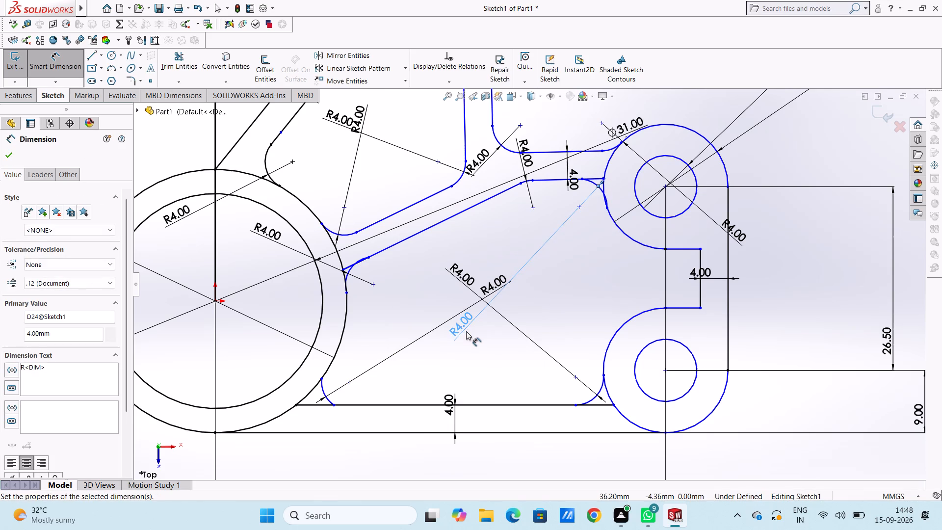
key(Escape)
key(Escape)
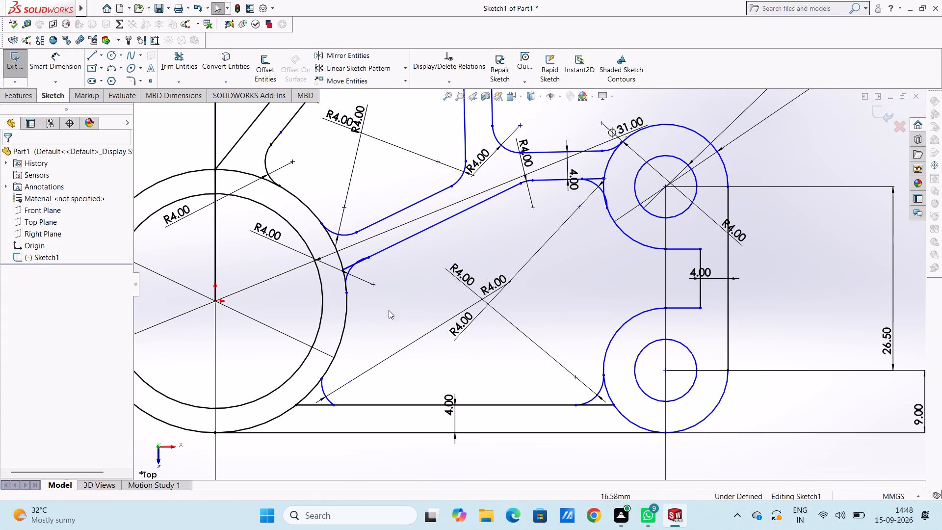
Make the arc below the slanted arm tangent to both the 38 mm circle and the arm's lower line.
scroll(415, 315, down, 2)
click(336, 252)
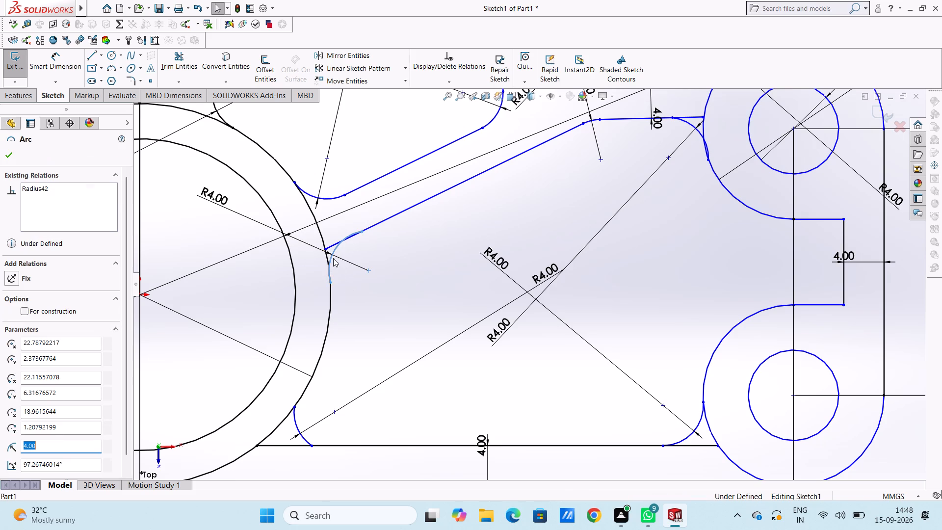
ctrl+click(333, 297)
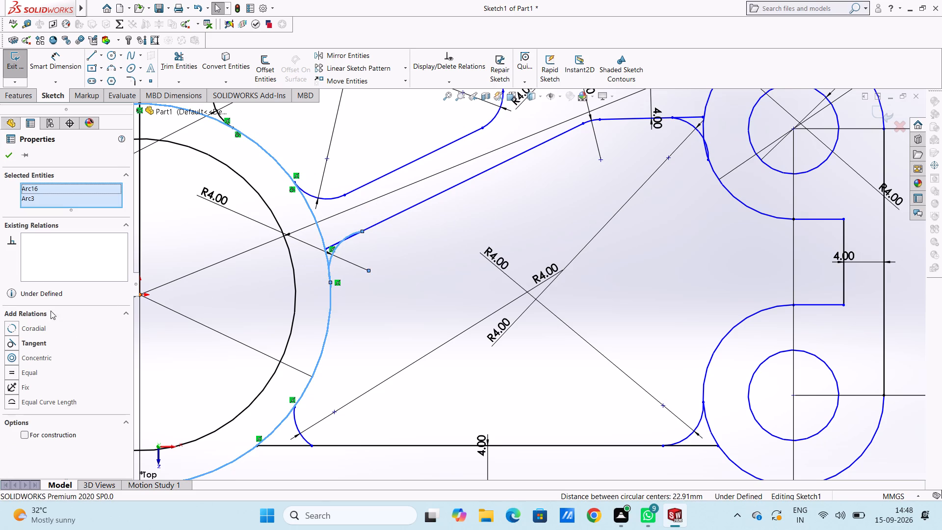
click(12, 345)
click(243, 299)
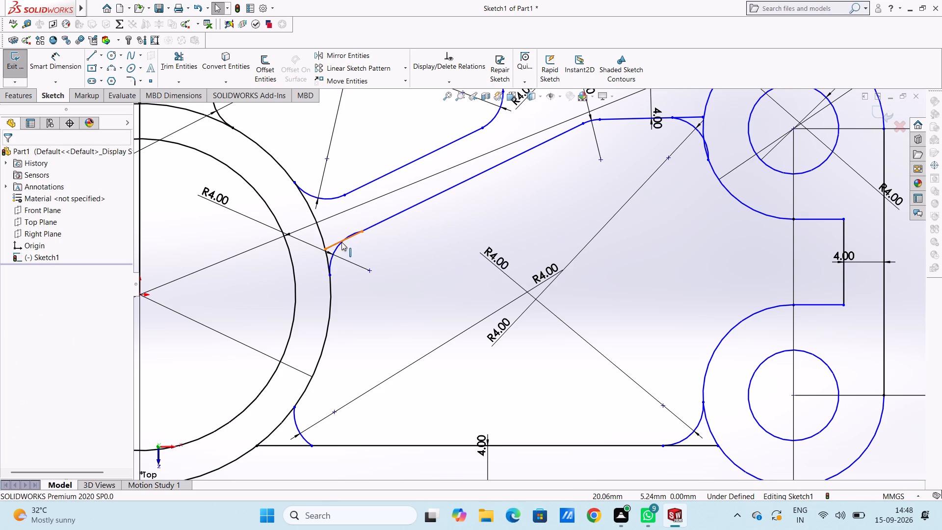
click(337, 248)
ctrl+click(378, 223)
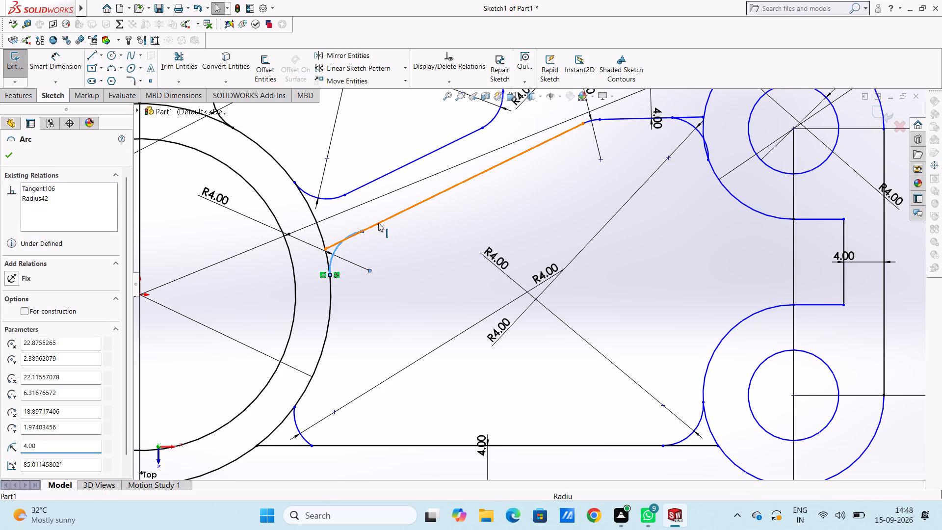
click(7, 326)
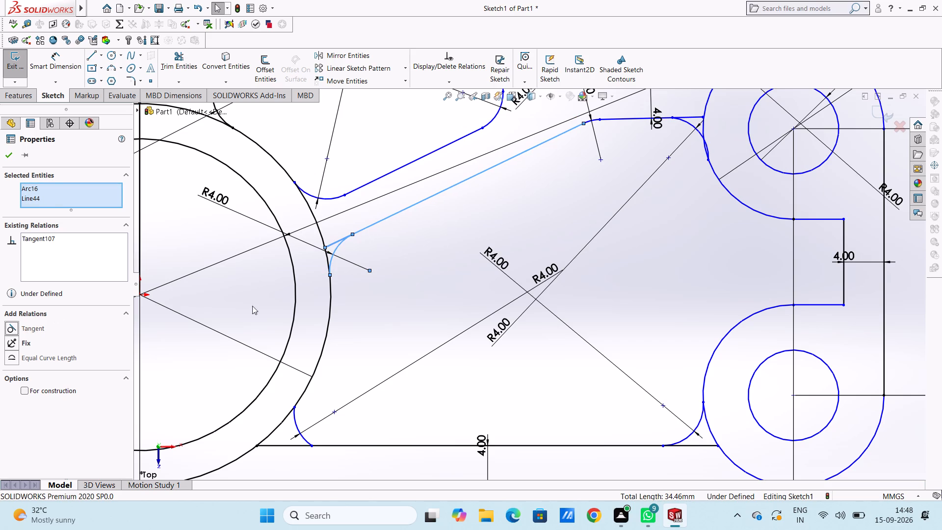
click(438, 300)
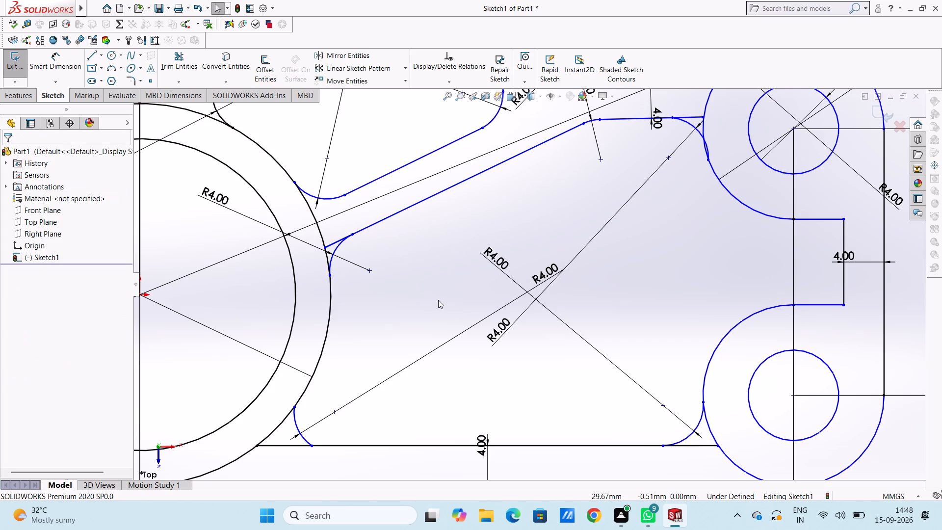
Undo the last tangent relation between the arc below the slanted arm and the arm's lower line.
scroll(438, 300, down, 2)
scroll(438, 300, up, 5)
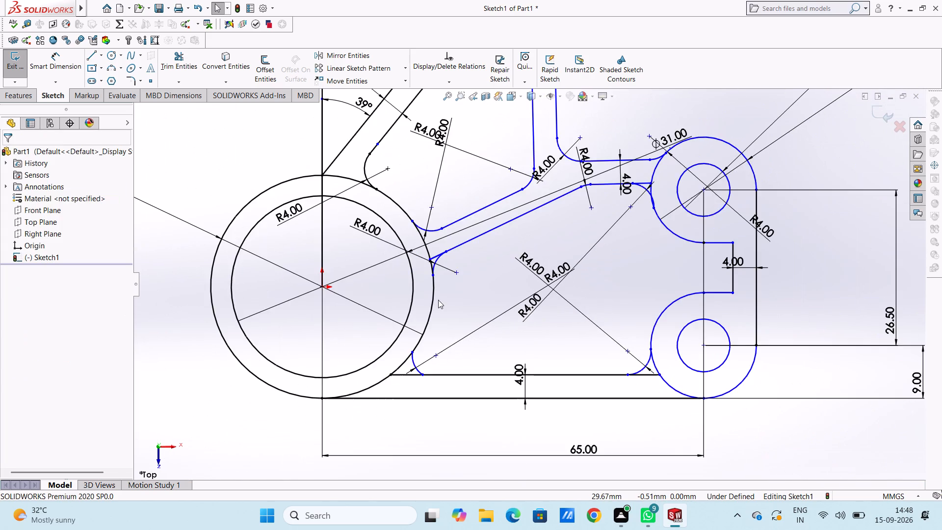
scroll(438, 300, up, 2)
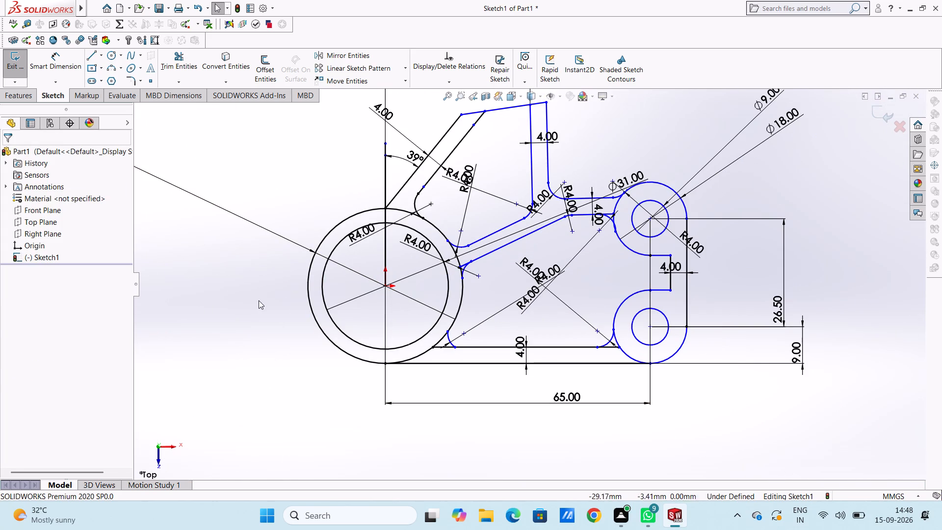
key(ctrl+z)
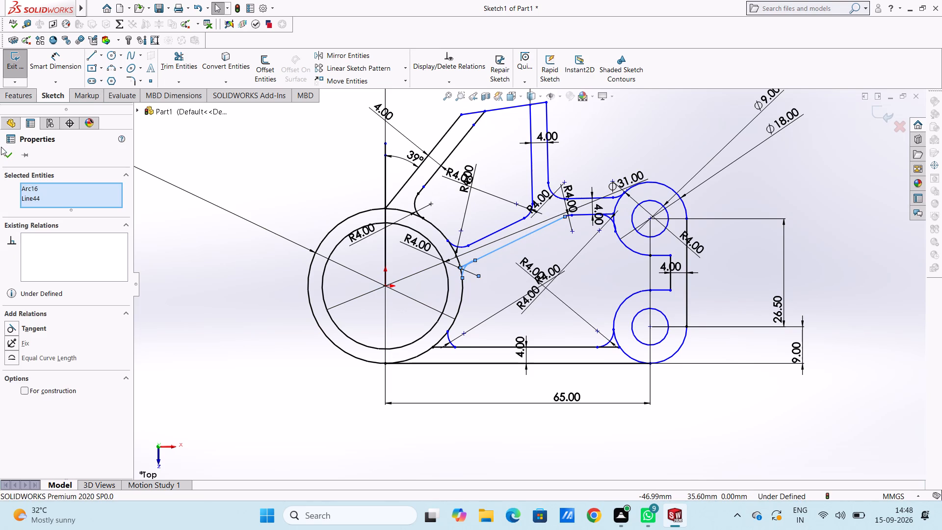
click(174, 173)
Dimension the distance between the slanted arm's upper and lower lines as 4 mm.
click(68, 60)
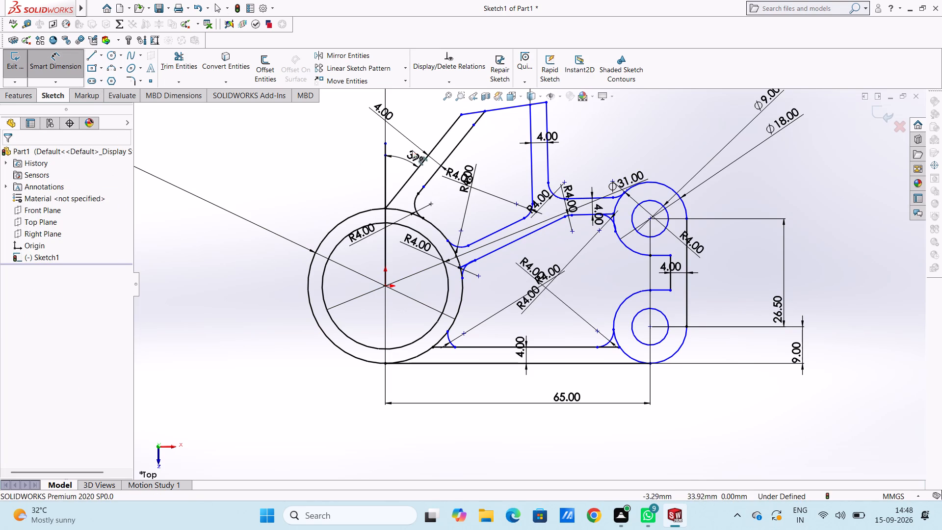
click(491, 234)
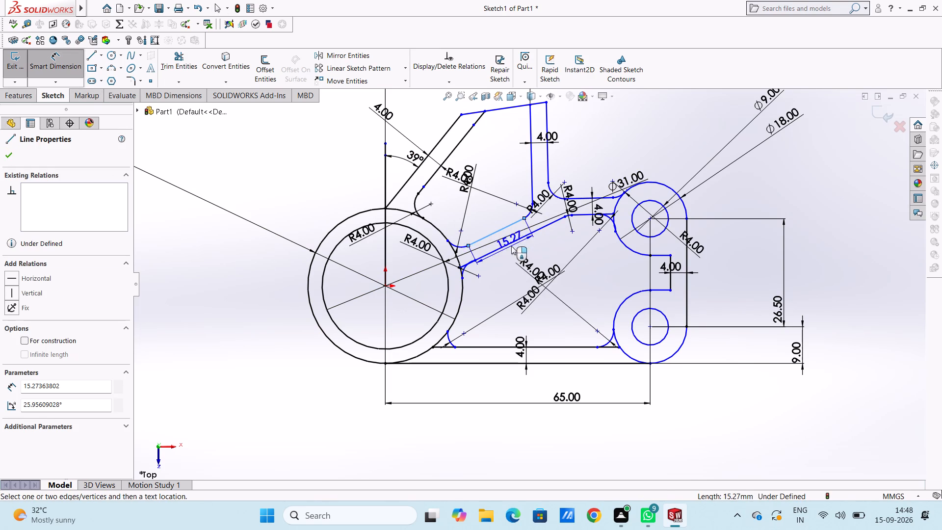
click(509, 245)
click(501, 238)
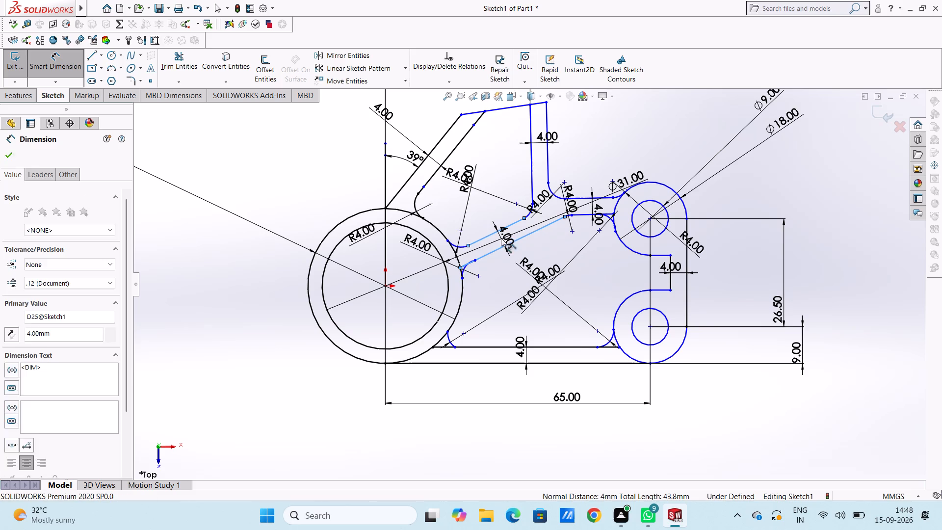
key(Return)
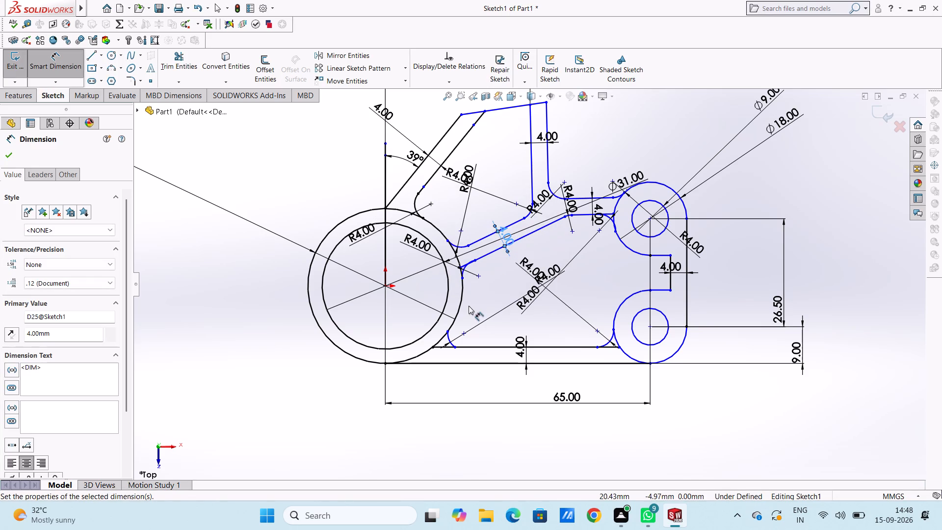
click(471, 295)
scroll(493, 272, up, 3)
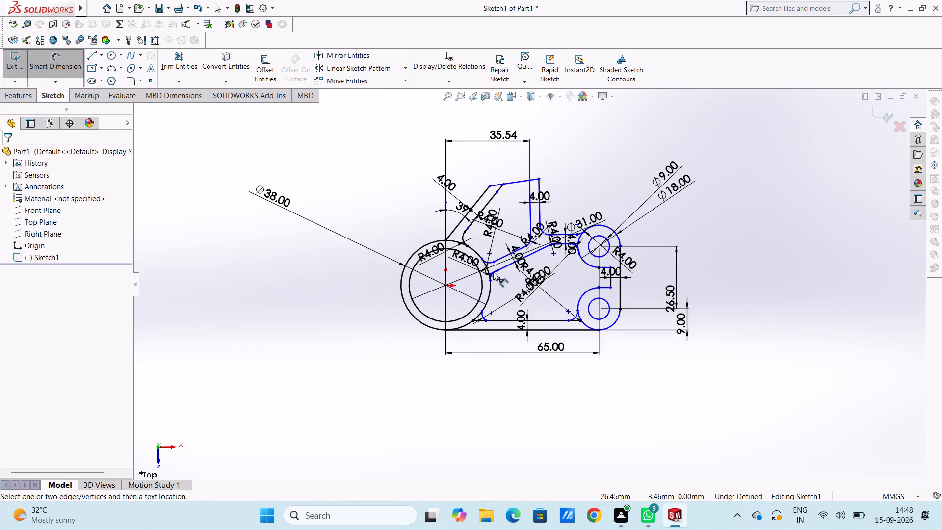
scroll(493, 272, down, 7)
key(Escape)
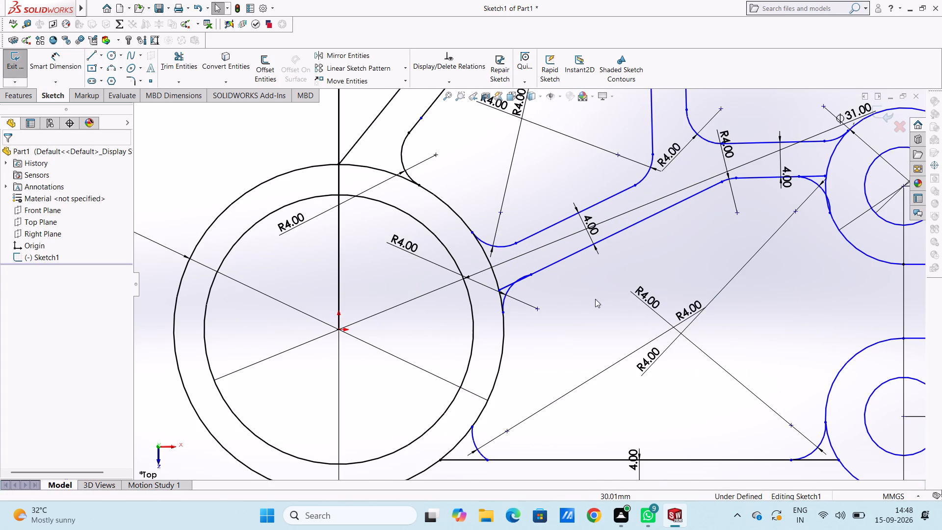
Make the R4 arc below the slanted arm tangent to the arm's lower line.
click(509, 292)
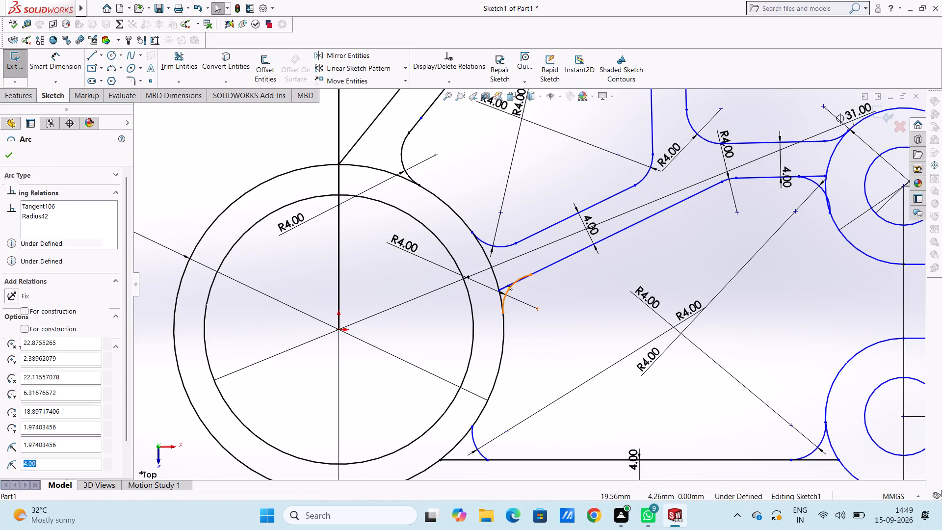
ctrl+click(566, 258)
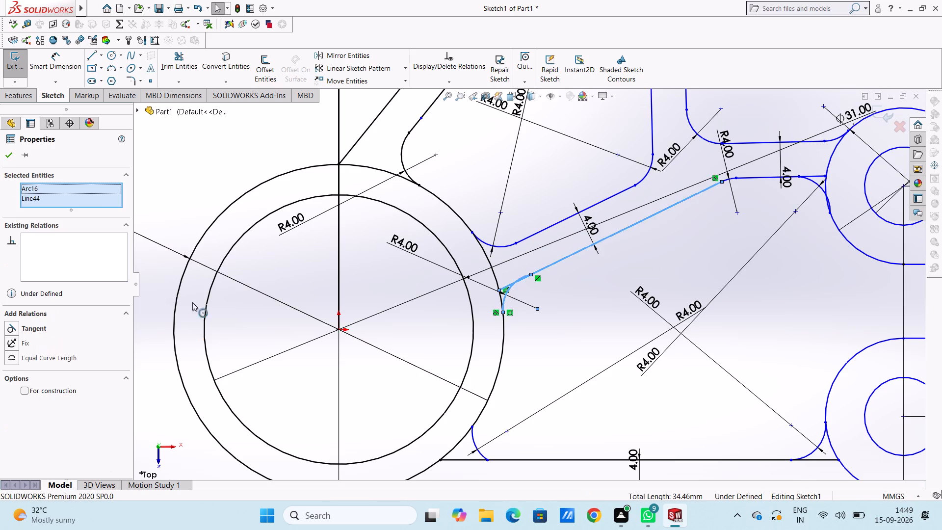
click(21, 327)
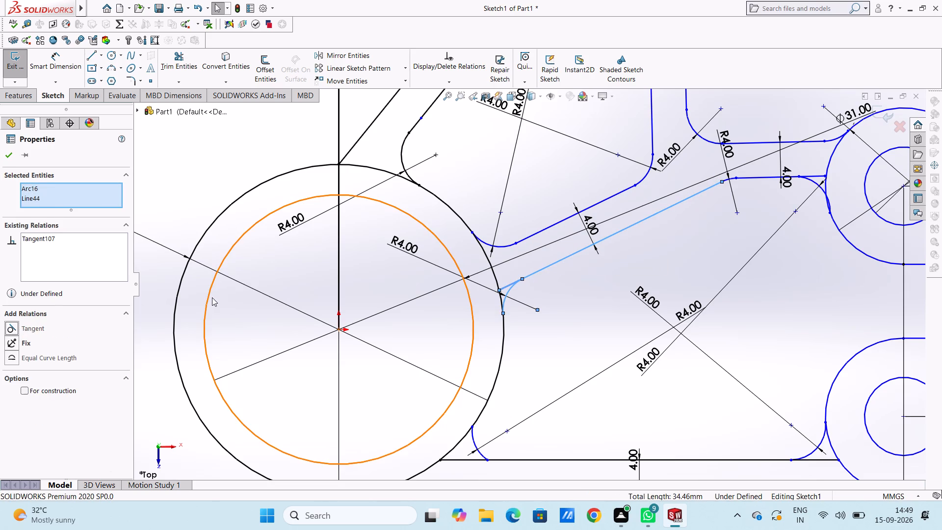
click(230, 294)
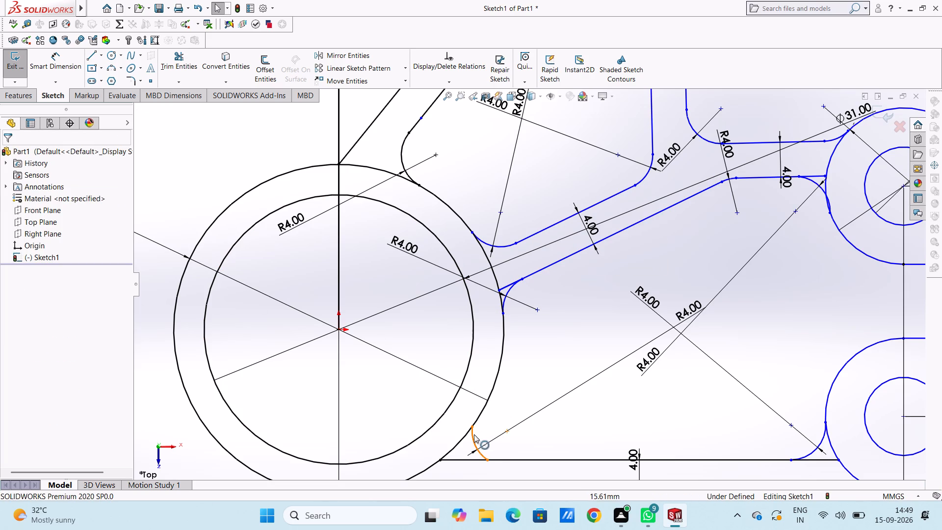
Make the R4 arc between the 38 mm circle and the bottom arm tangent to both the circle and the arm's upper line.
click(474, 434)
ctrl+click(482, 412)
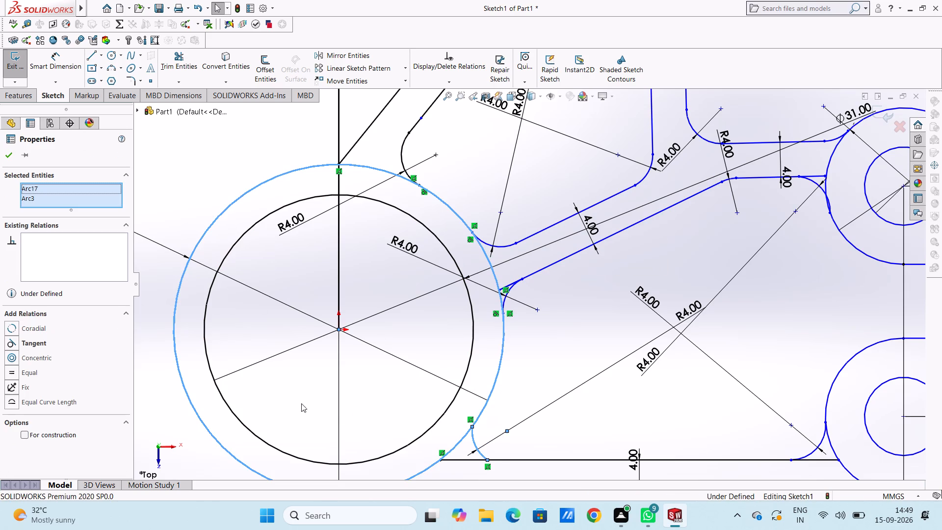
click(14, 341)
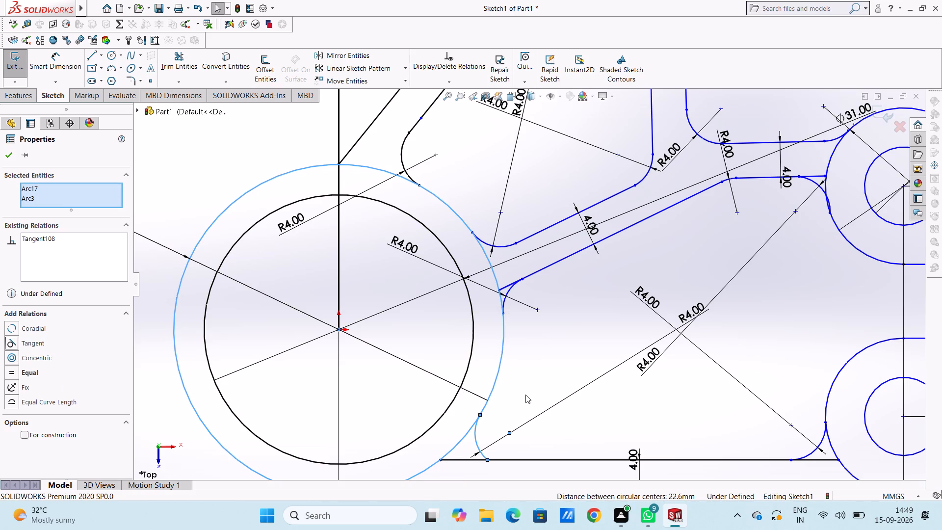
scroll(526, 395, down, 2)
scroll(526, 395, up, 5)
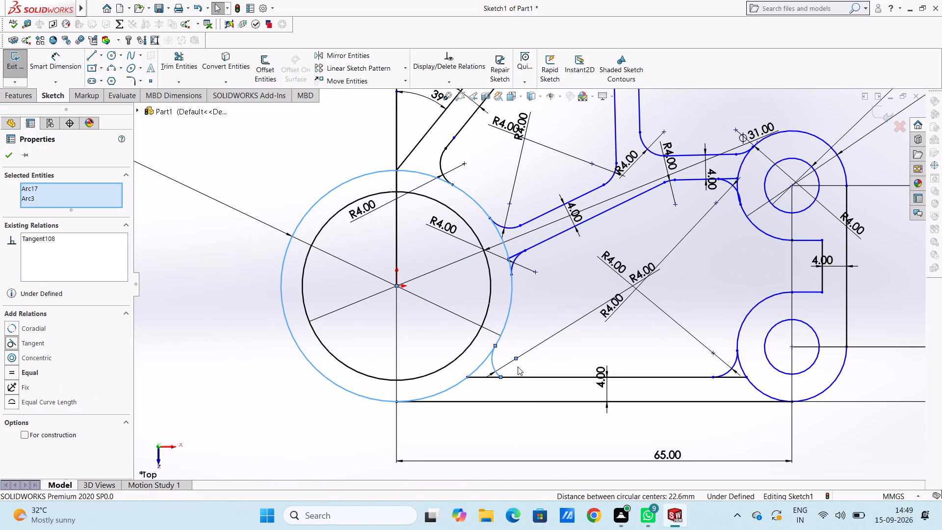
click(9, 157)
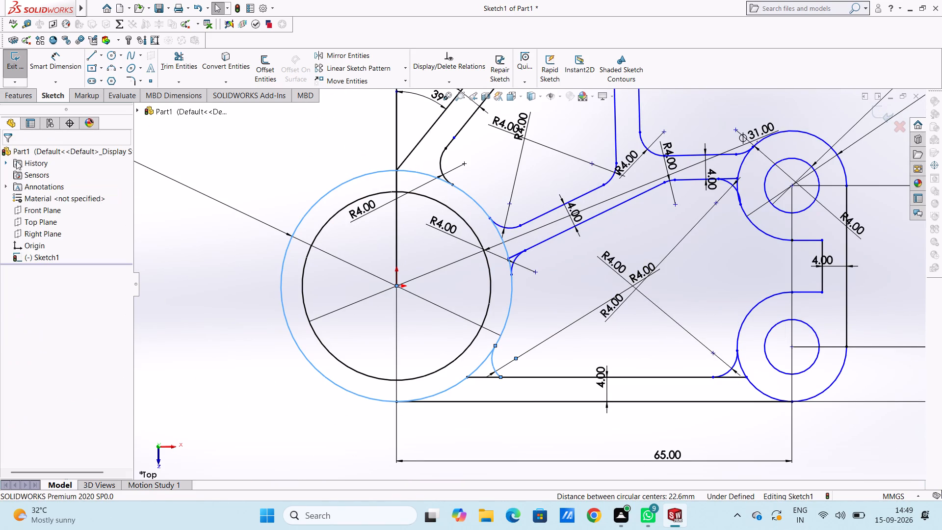
click(495, 362)
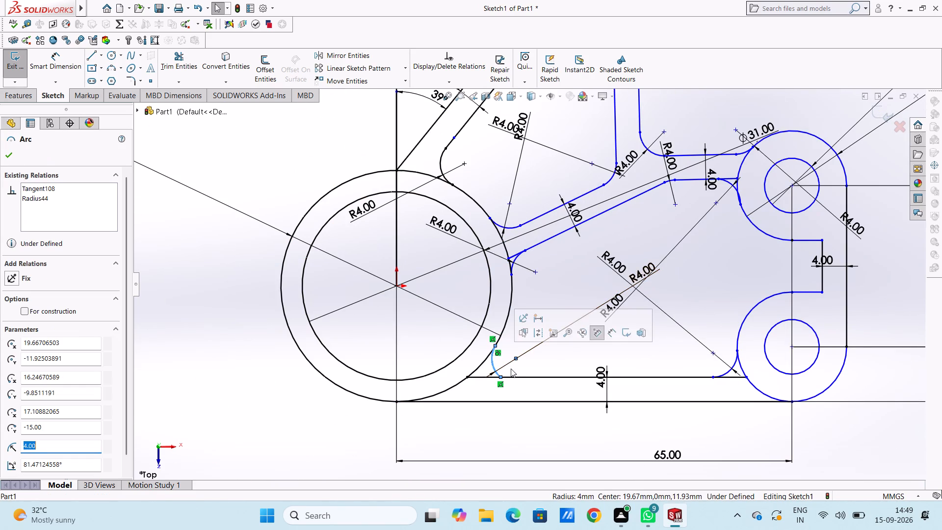
ctrl+click(521, 375)
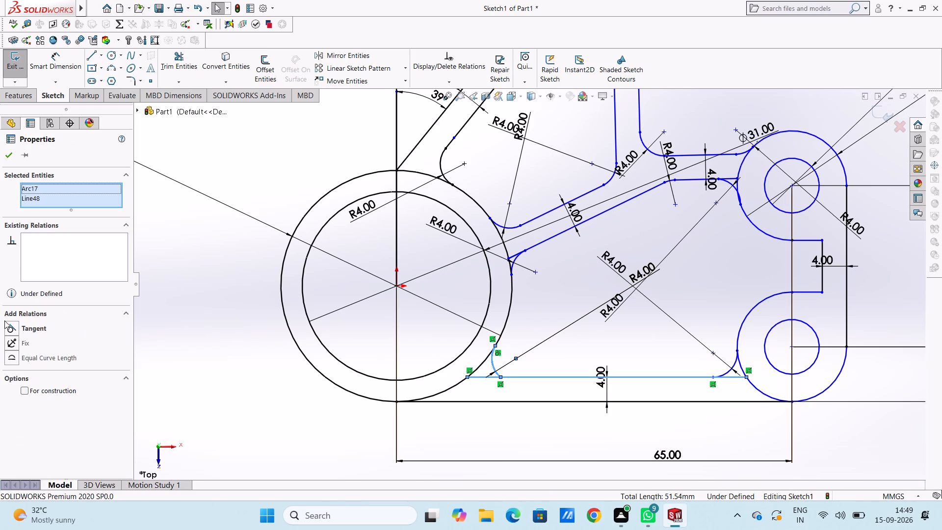
click(6, 331)
click(262, 375)
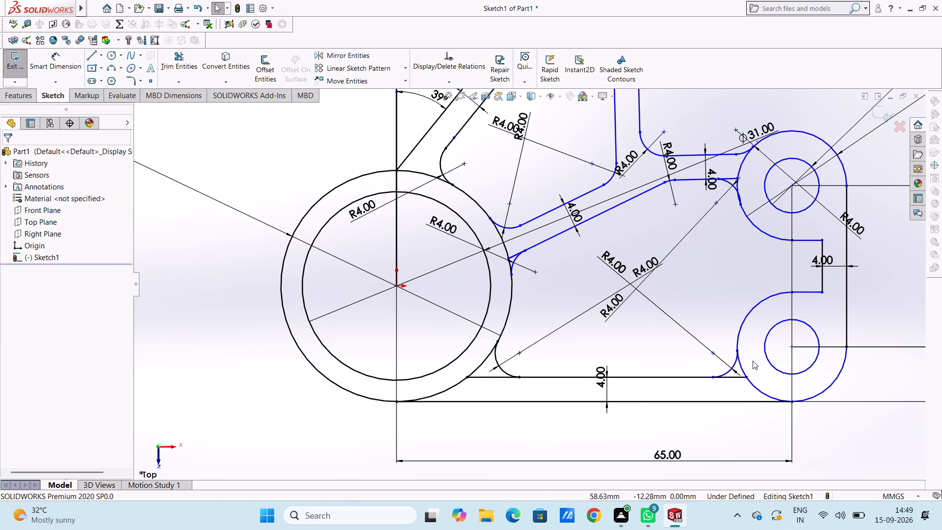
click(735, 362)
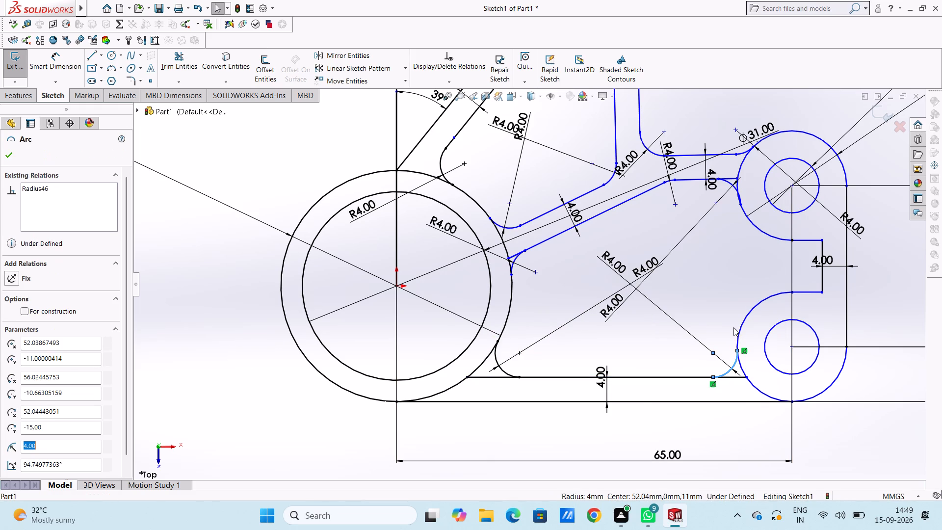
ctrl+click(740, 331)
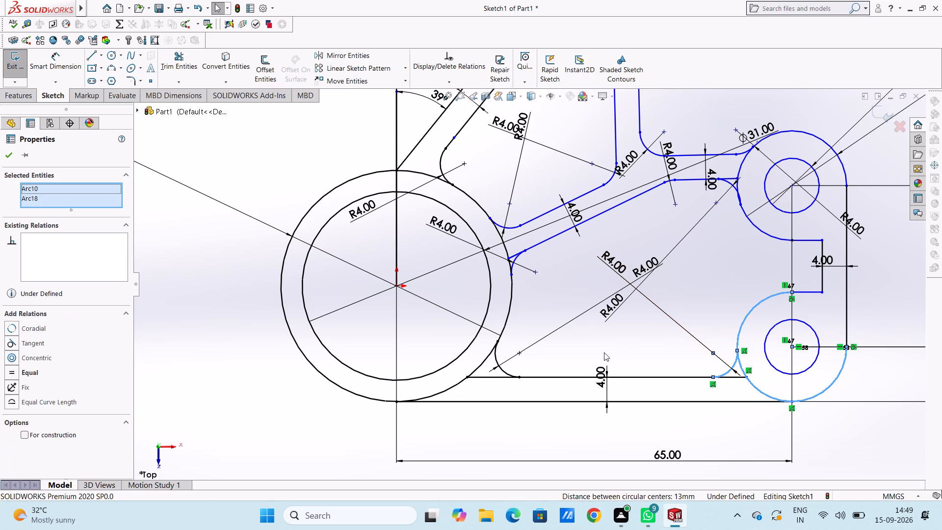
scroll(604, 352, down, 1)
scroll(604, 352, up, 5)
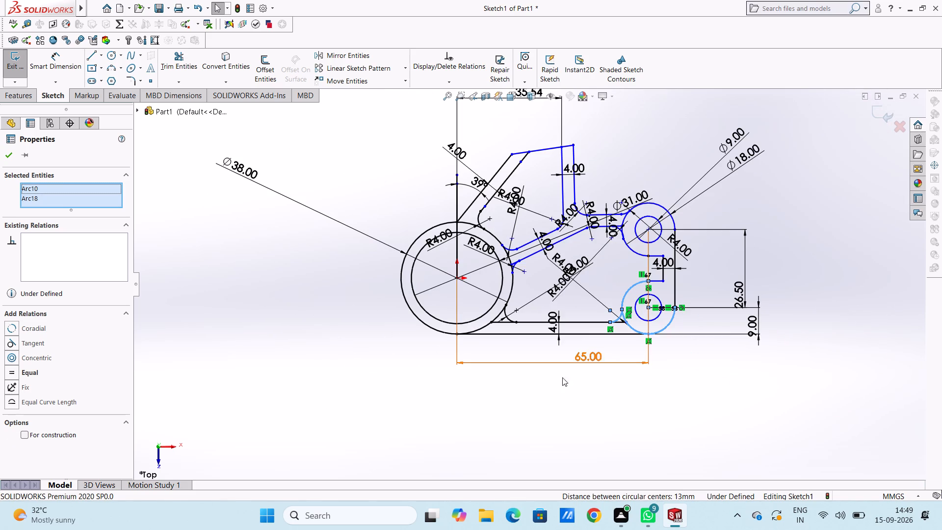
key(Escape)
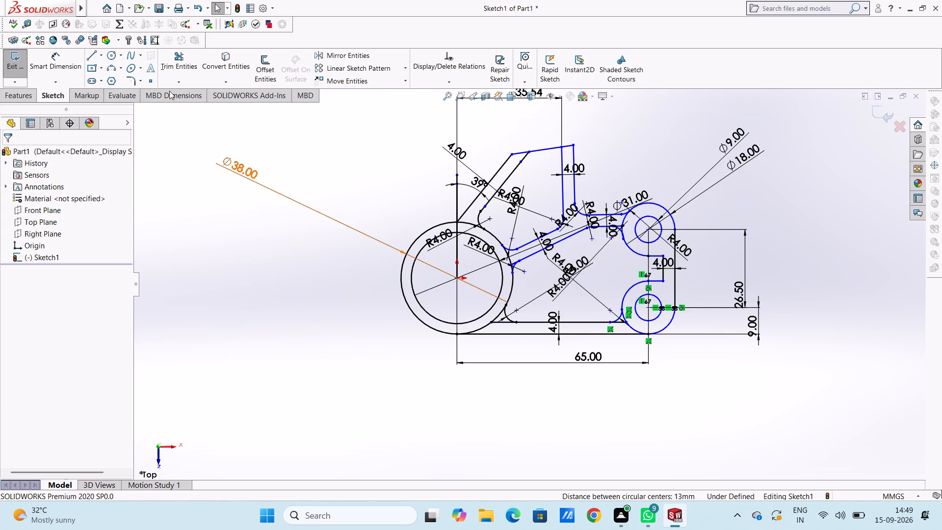
Dimension the lower circle pair with a 9 mm radius on the outer arc and a 9 mm diameter on the inner circle.
click(50, 58)
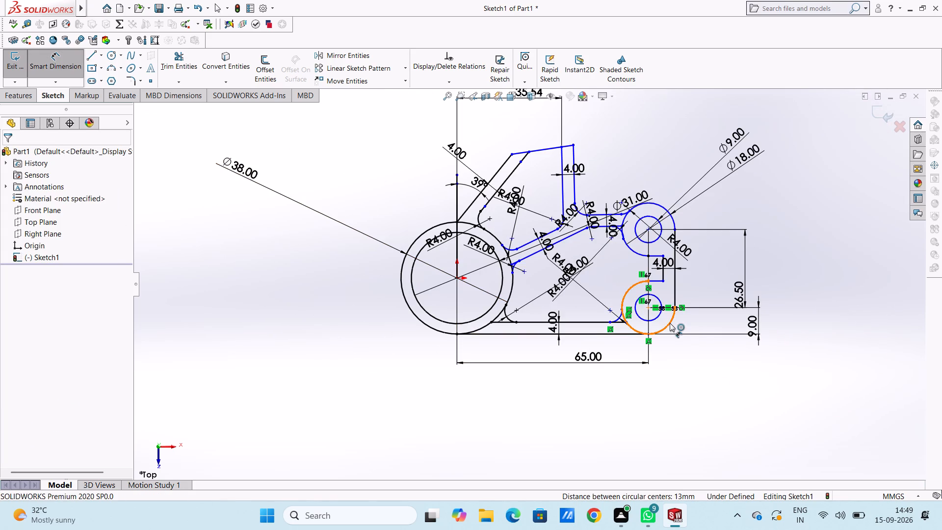
click(670, 322)
click(813, 440)
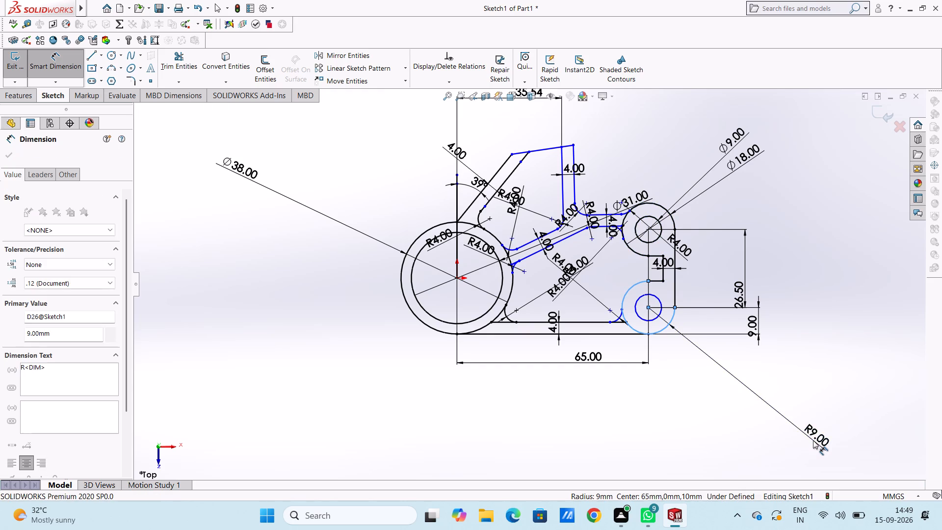
key(Return)
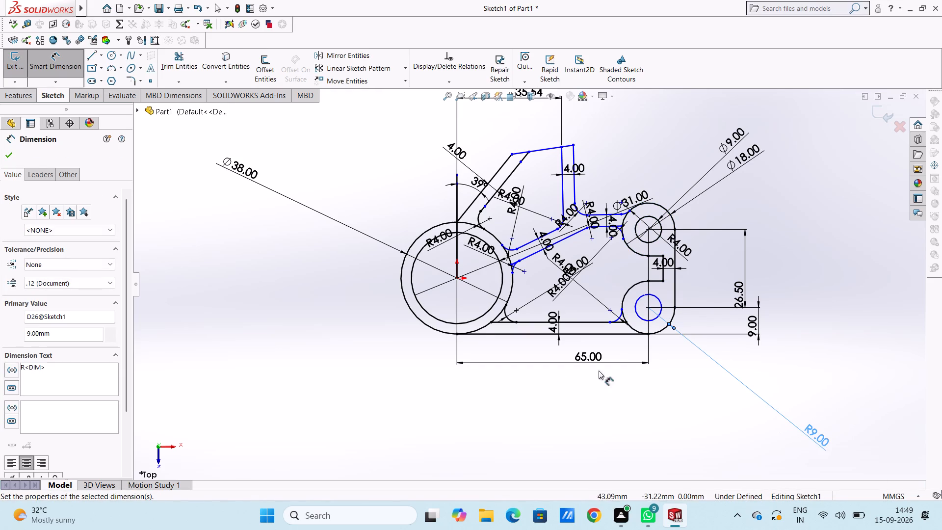
click(741, 385)
click(657, 320)
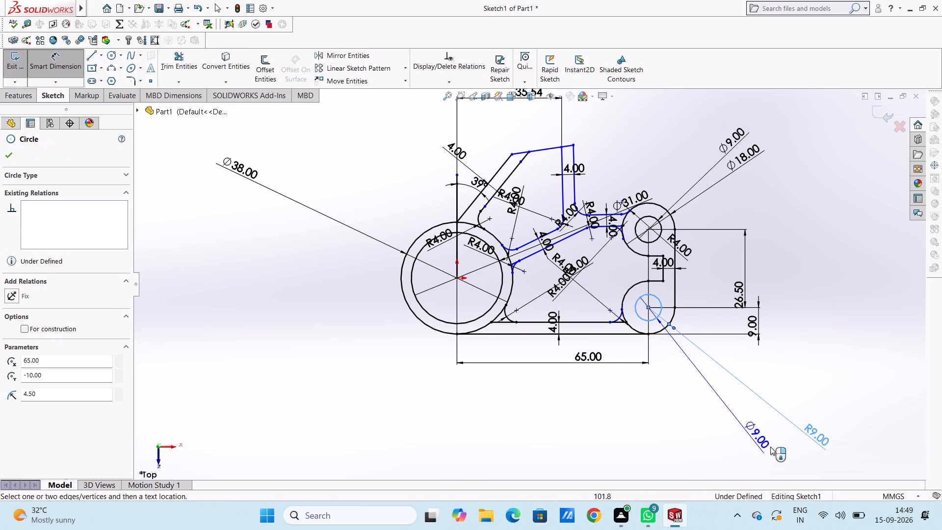
click(774, 448)
key(Return)
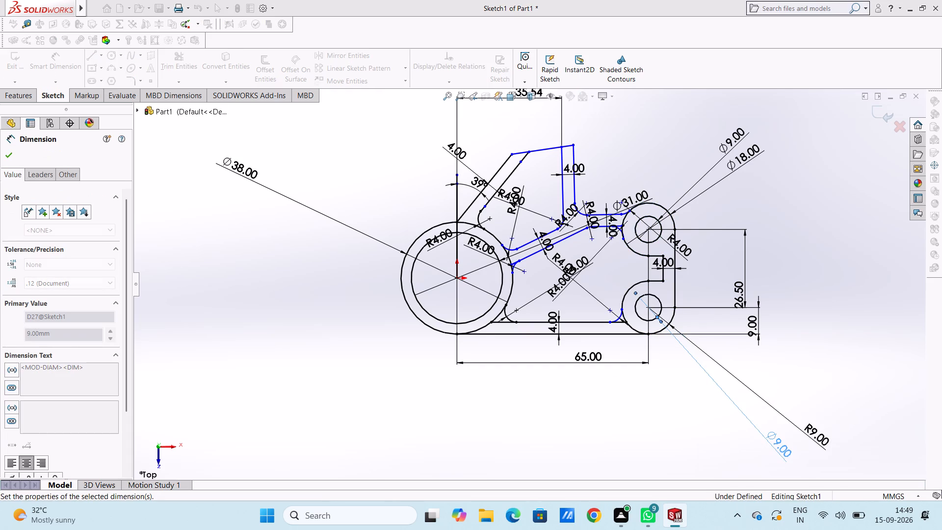
click(725, 439)
key(Escape)
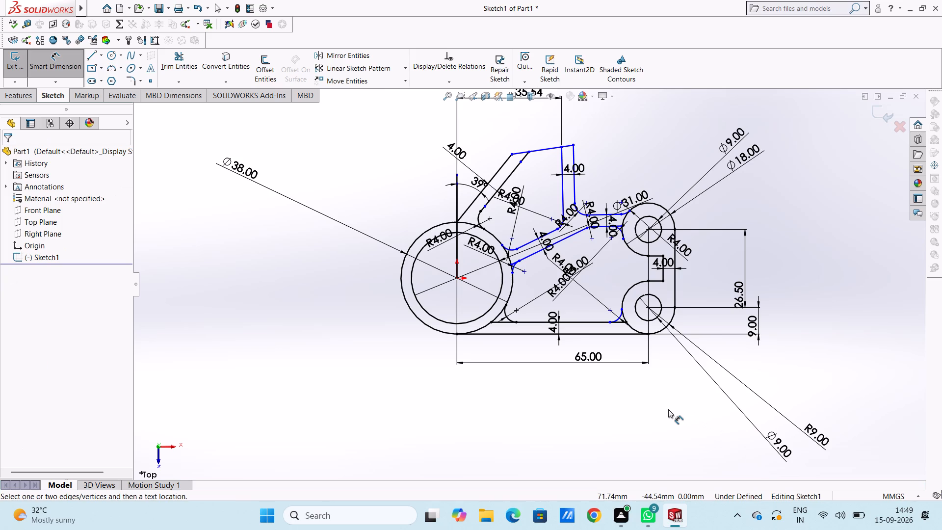
key(Escape)
Make the R4 arc at the far end of the bottom arm tangent to the lower pair's outer 9 mm radius arc.
scroll(644, 317, down, 6)
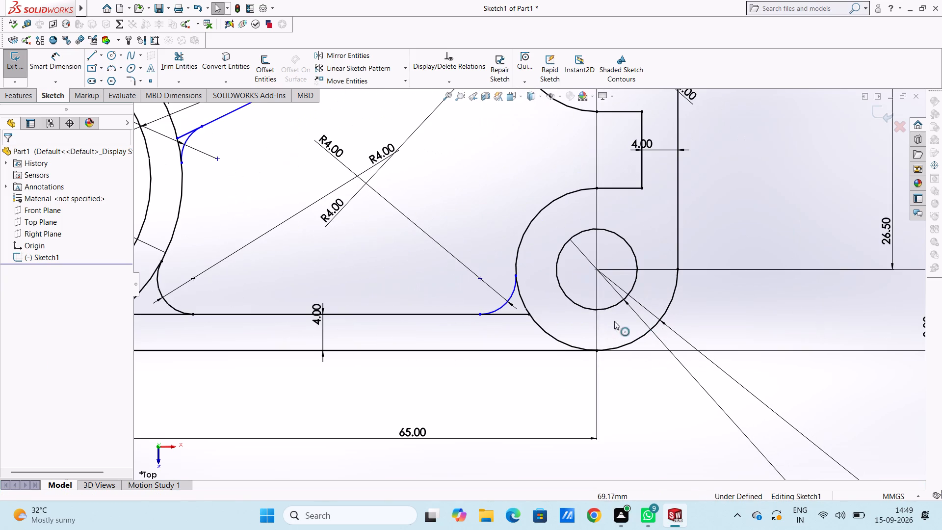
click(511, 291)
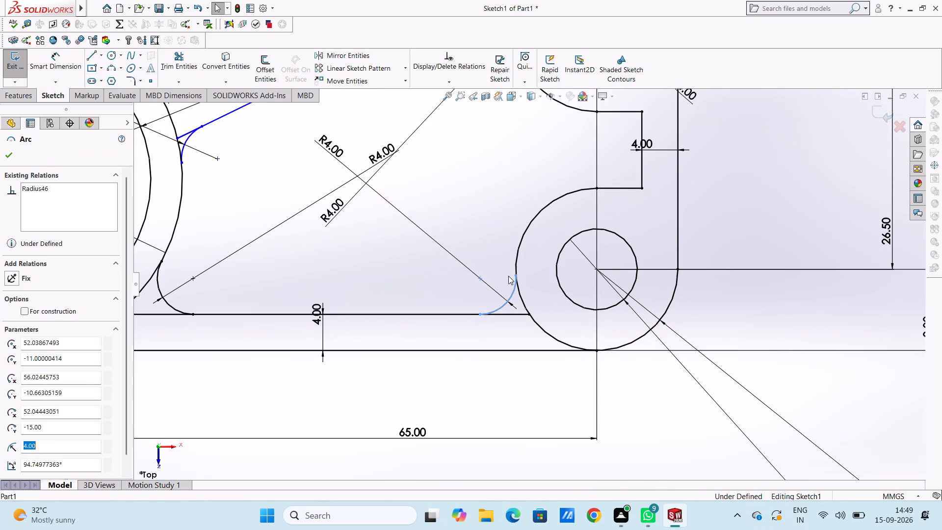
ctrl+click(516, 258)
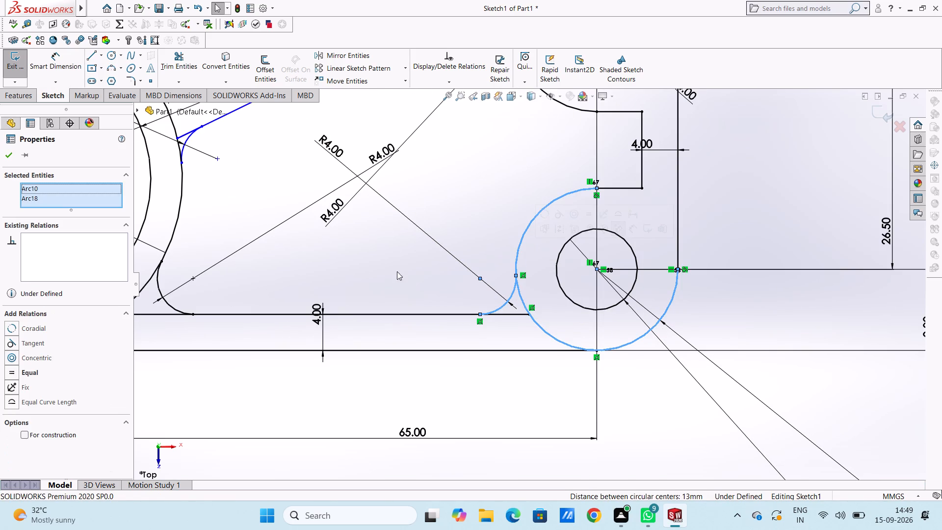
click(11, 343)
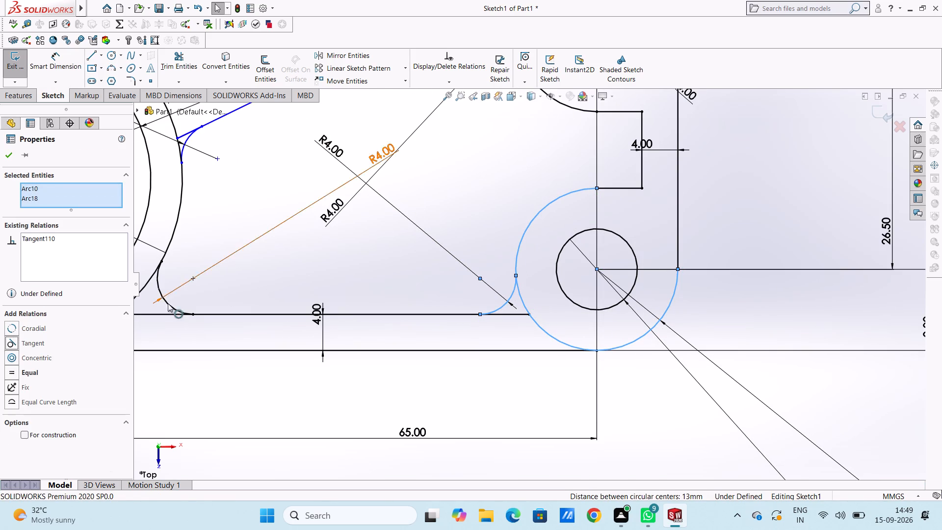
click(223, 289)
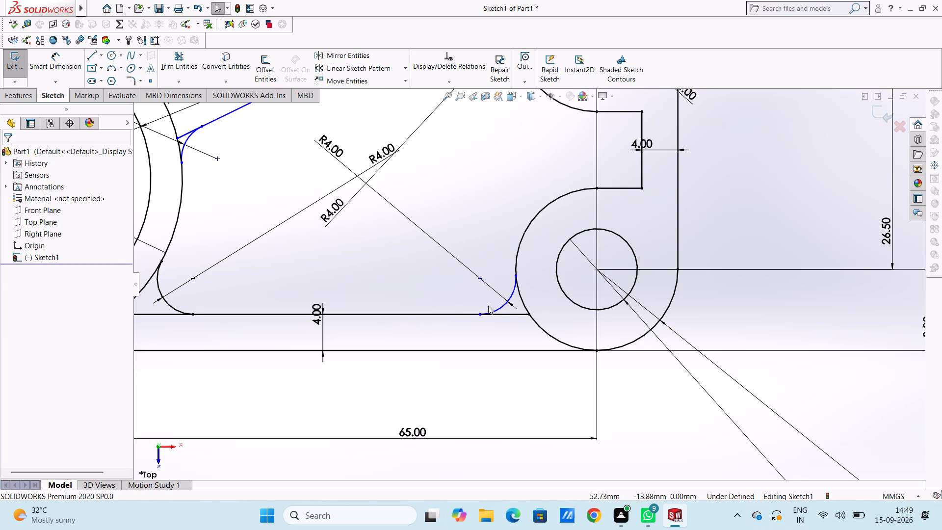
Make the R4 arc at the far end of the bottom arm tangent to the arm's upper line.
click(496, 309)
ctrl+click(447, 315)
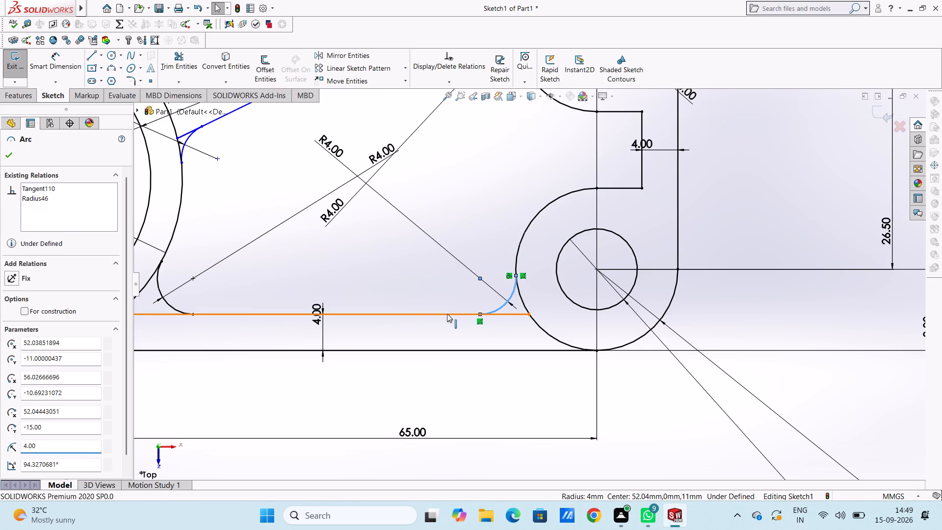
click(4, 328)
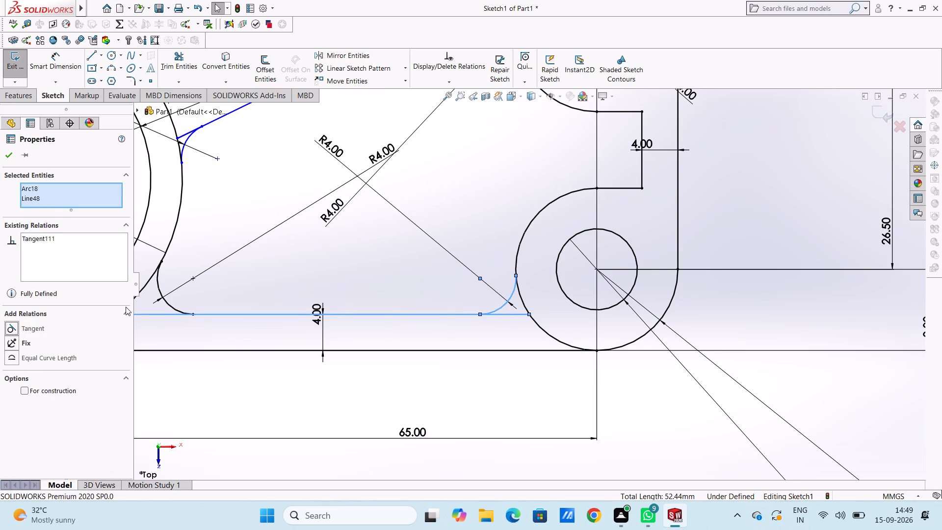
click(314, 282)
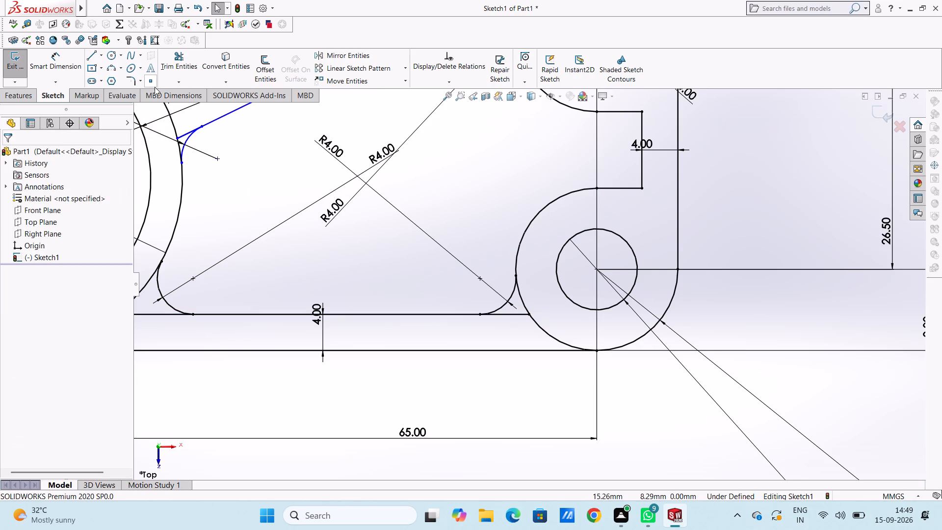
Trim both ends of the bottom arm's upper line beyond its R4 arcs and the lower pair's outer arc inside the arm.
click(169, 66)
scroll(186, 279, up, 1)
scroll(186, 279, down, 3)
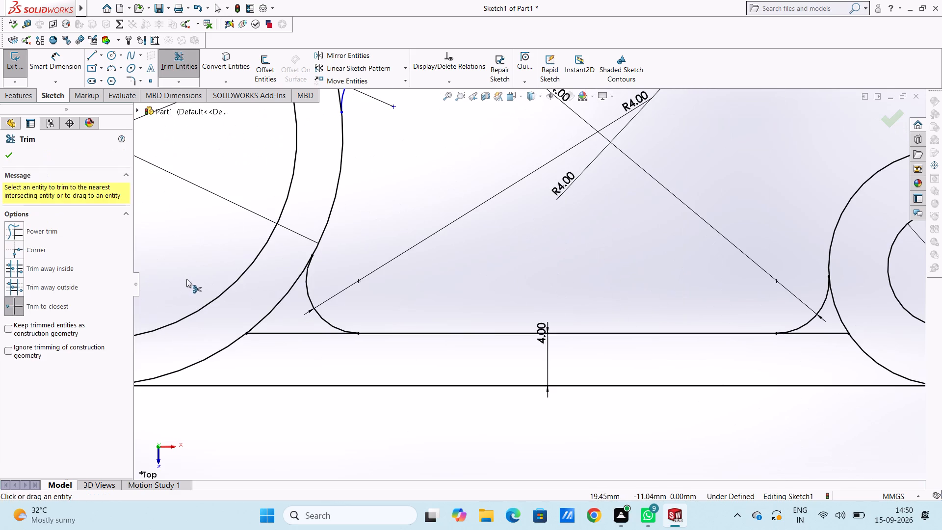
click(264, 334)
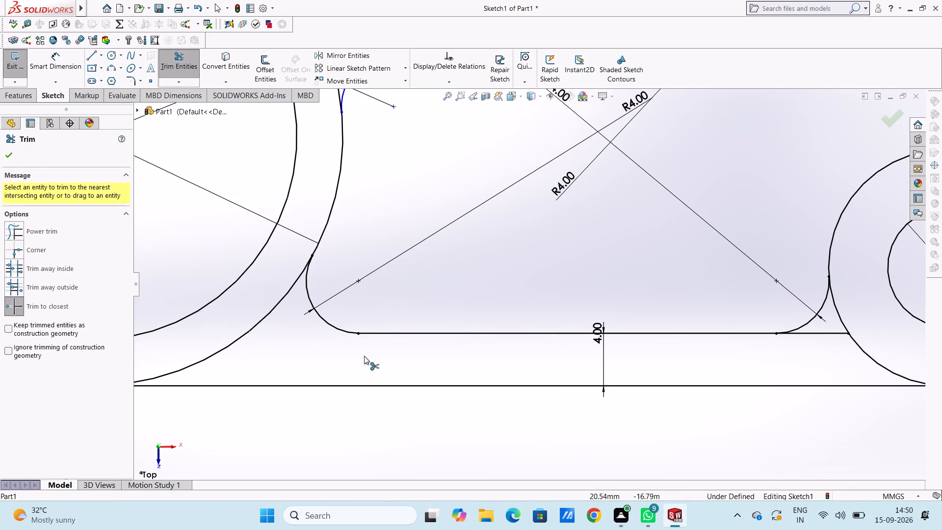
scroll(529, 274, down, 2)
scroll(529, 274, up, 5)
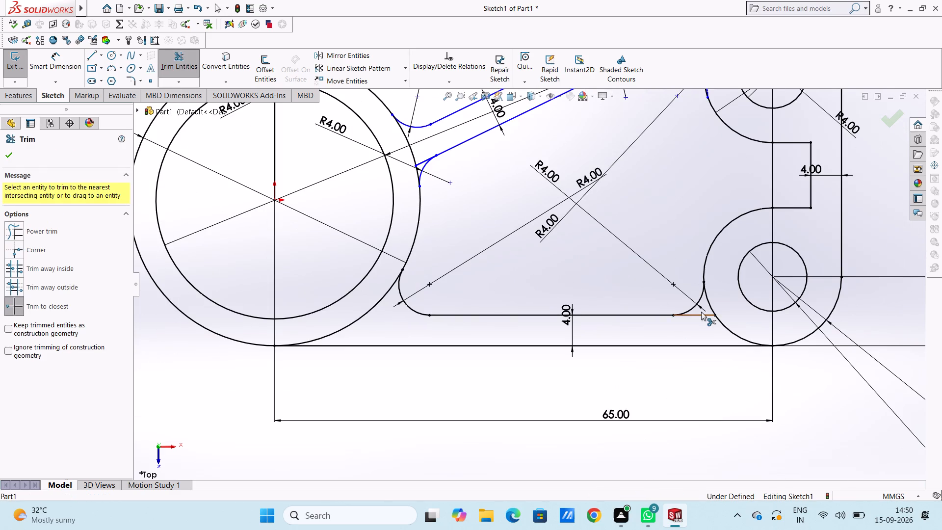
click(699, 314)
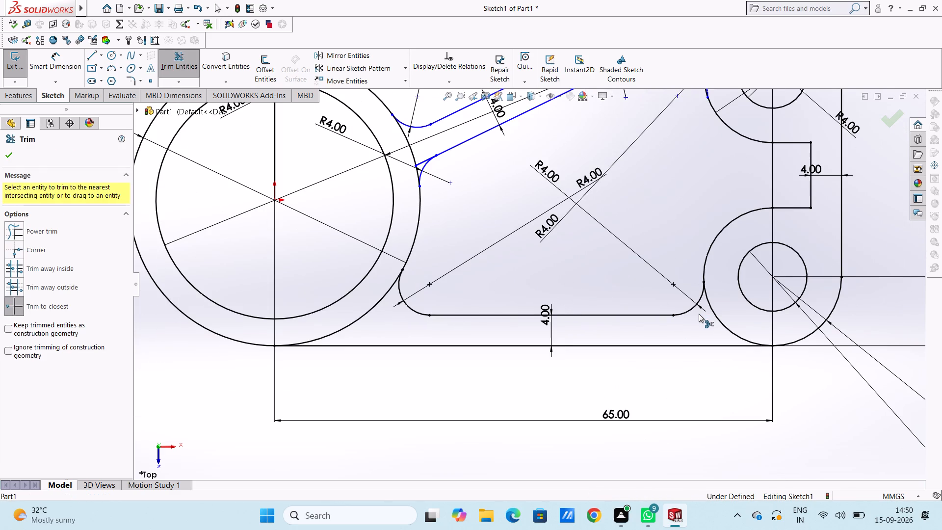
click(722, 325)
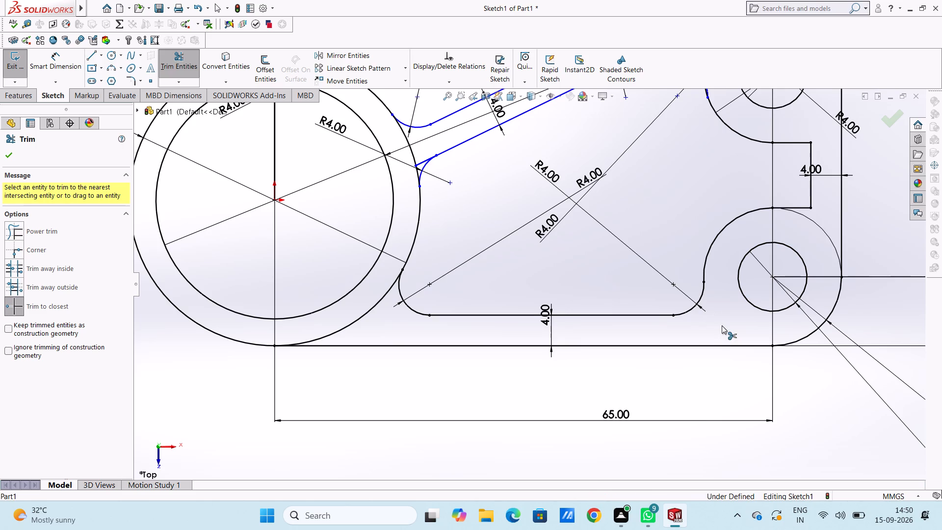
scroll(725, 300, down, 1)
scroll(725, 299, up, 4)
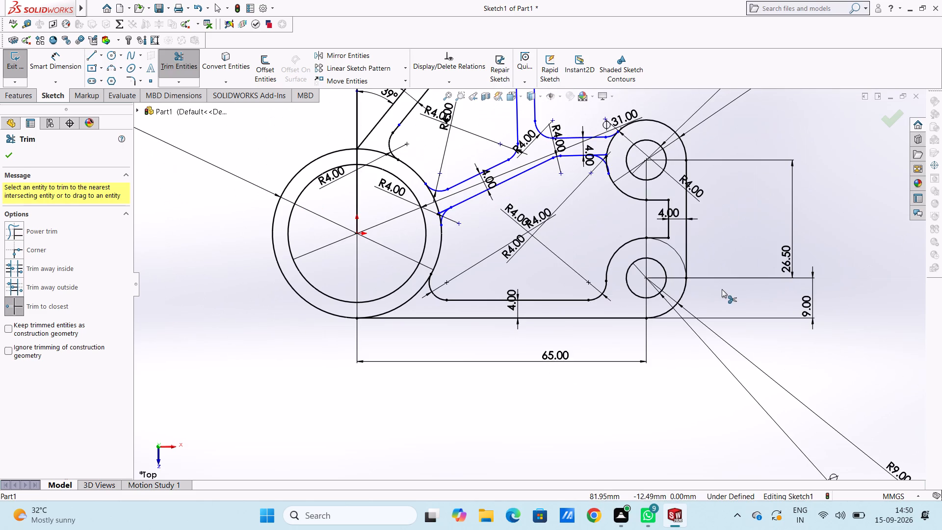
key(Escape)
key(Escape)
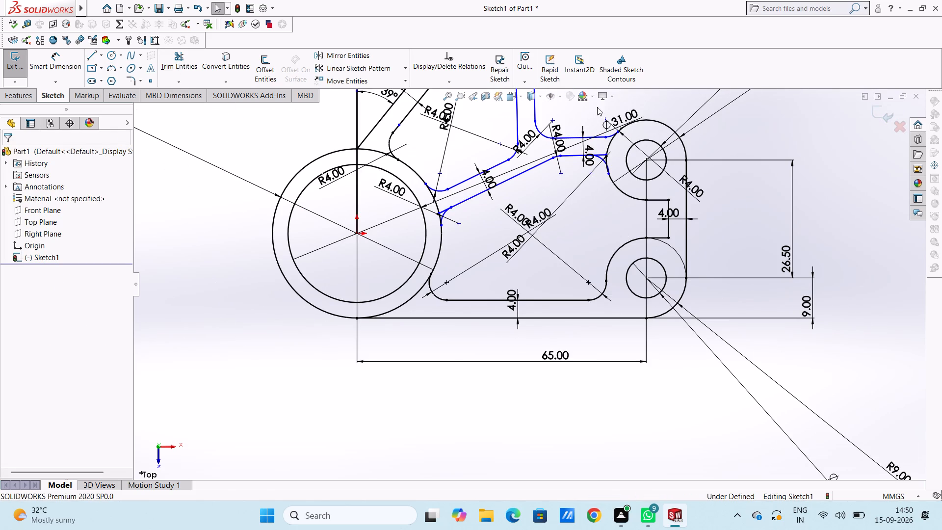
Make the R4 arc below the short near-horizontal arm tangent to the upper pair's 18 mm circle.
scroll(598, 117, down, 5)
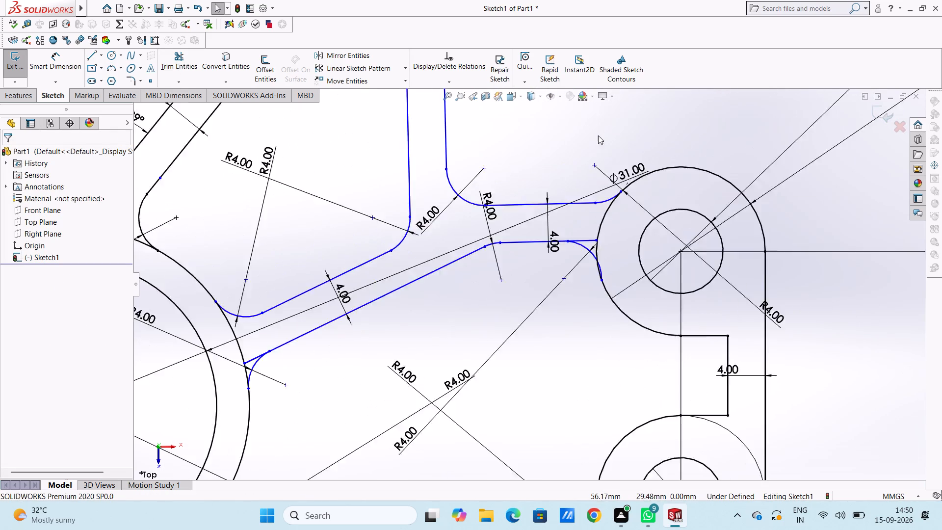
scroll(598, 135, down, 1)
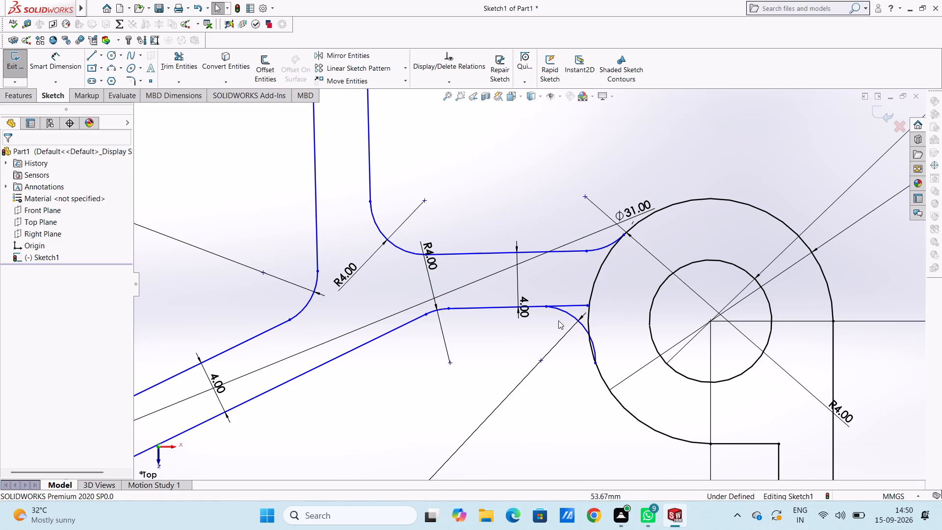
click(575, 316)
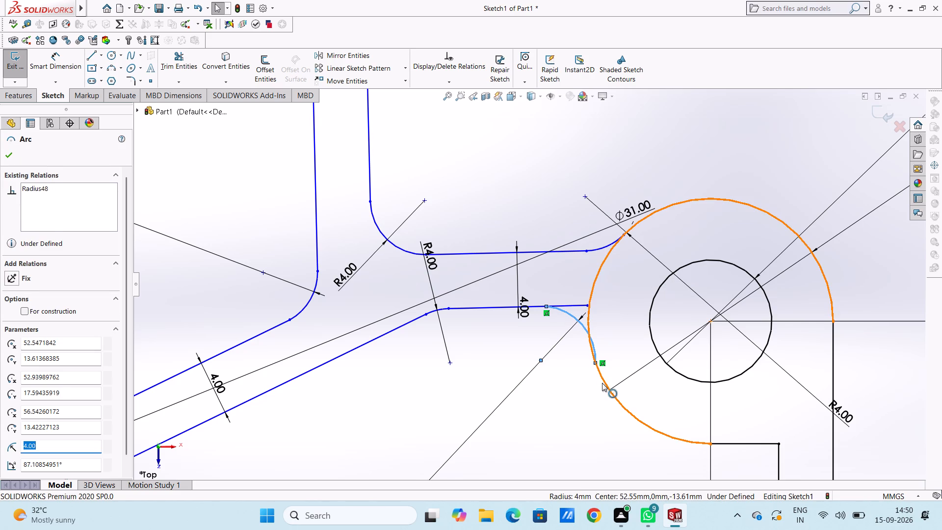
ctrl+click(602, 383)
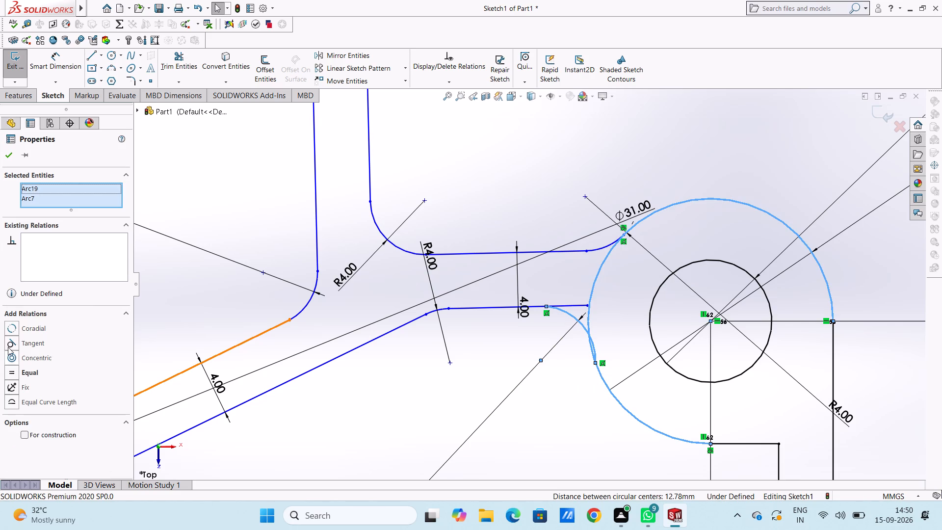
click(13, 343)
click(347, 412)
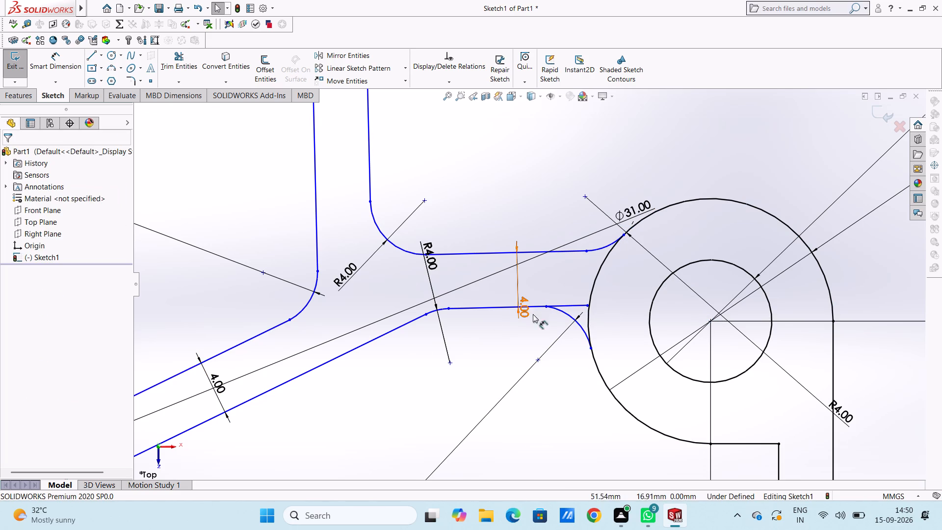
Make the same R4 arc tangent to the lower line of the short near-horizontal arm.
click(558, 309)
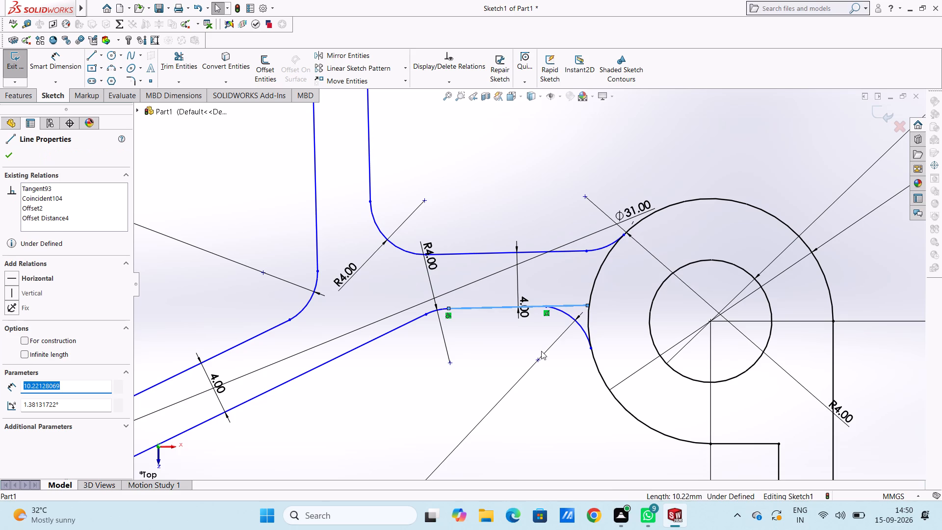
key(Escape)
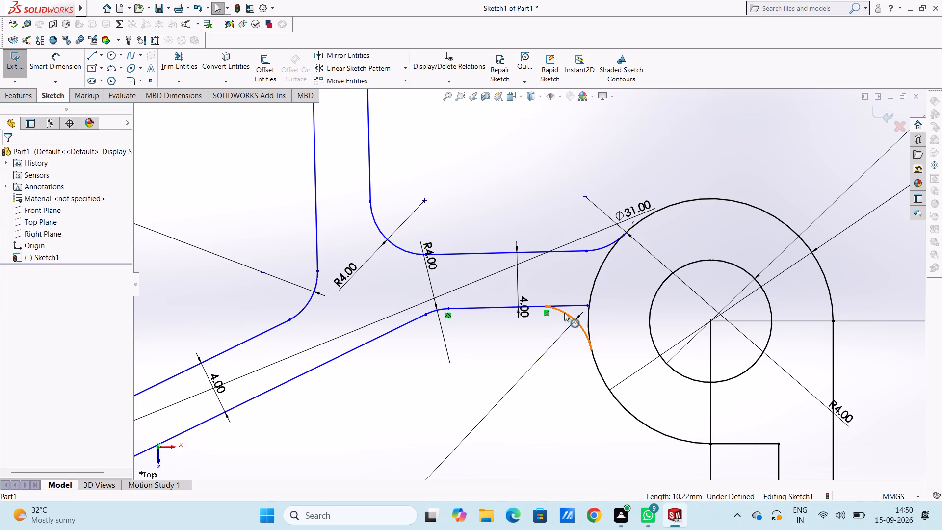
click(564, 313)
ctrl+click(514, 307)
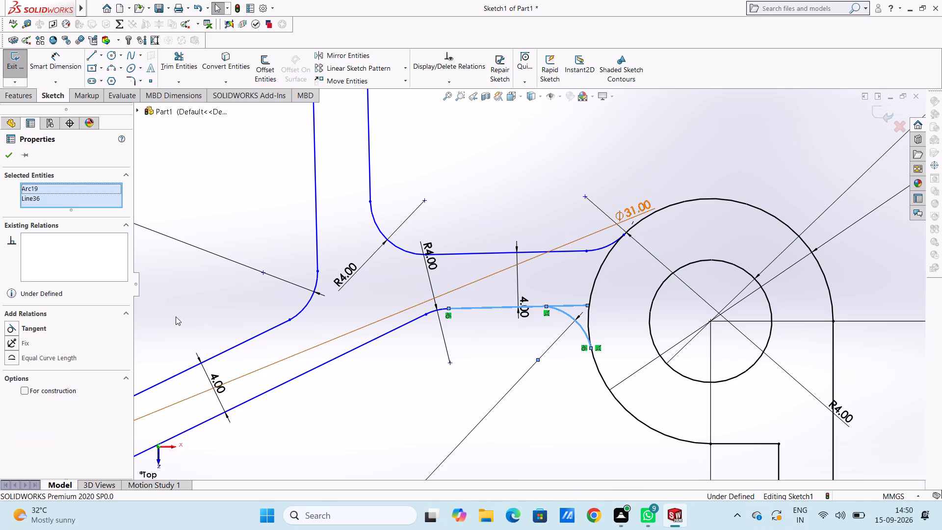
click(14, 327)
click(370, 377)
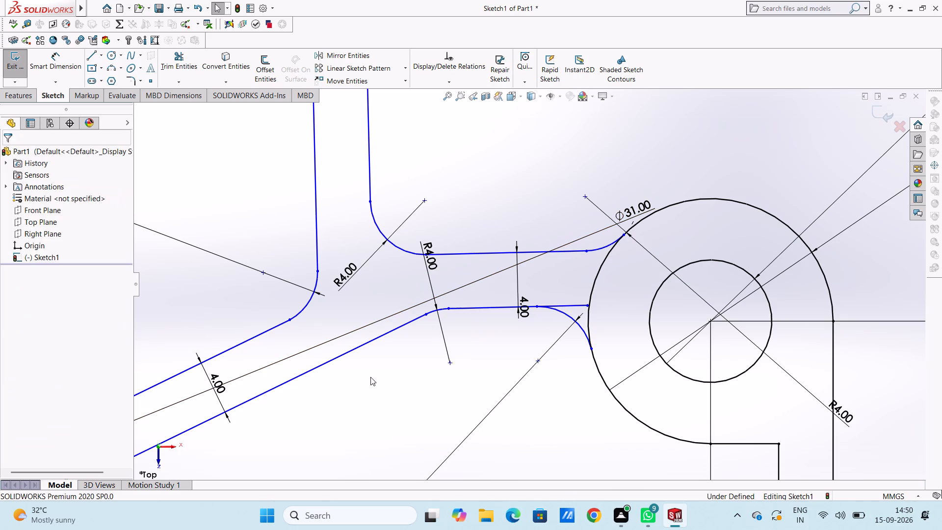
Apply a tangent relation between the R4 arc below the slanted arm and the 38 mm circle.
scroll(372, 362, down, 2)
scroll(372, 362, up, 5)
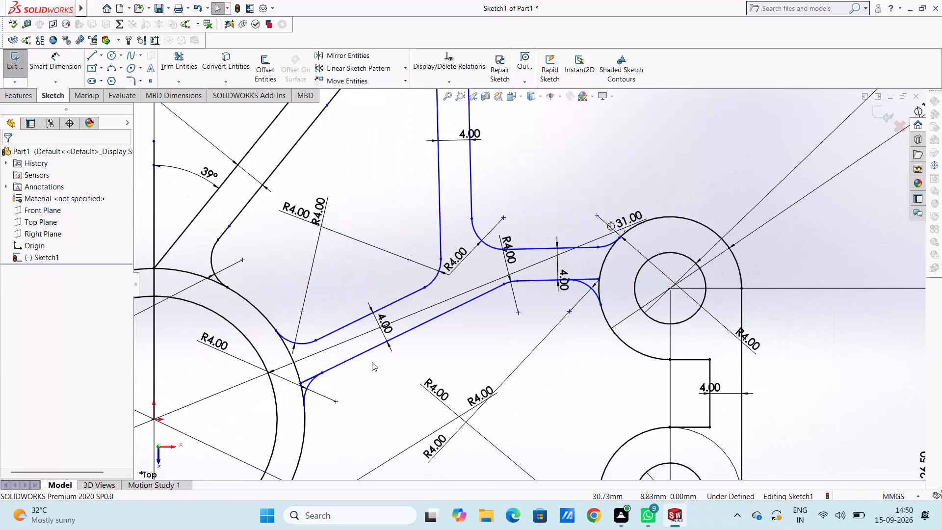
scroll(372, 362, up, 2)
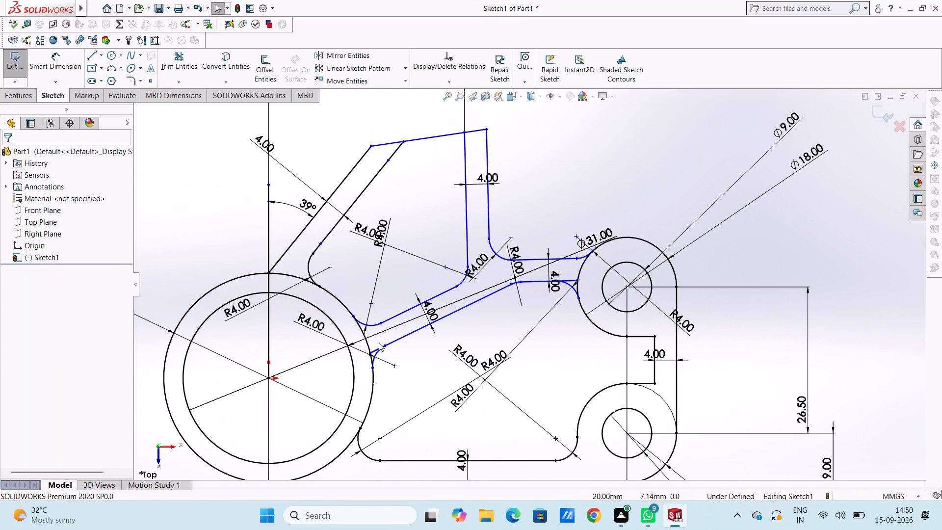
scroll(380, 347, down, 5)
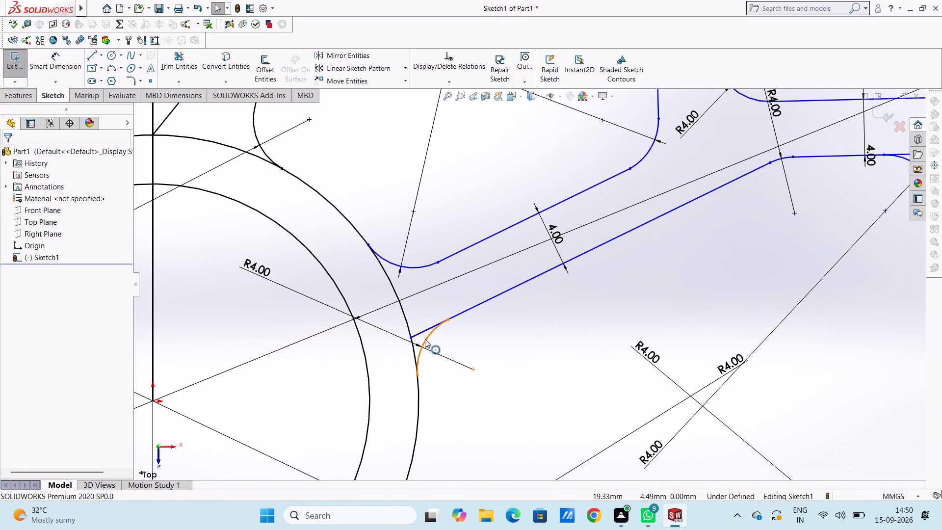
click(425, 340)
ctrl+click(404, 320)
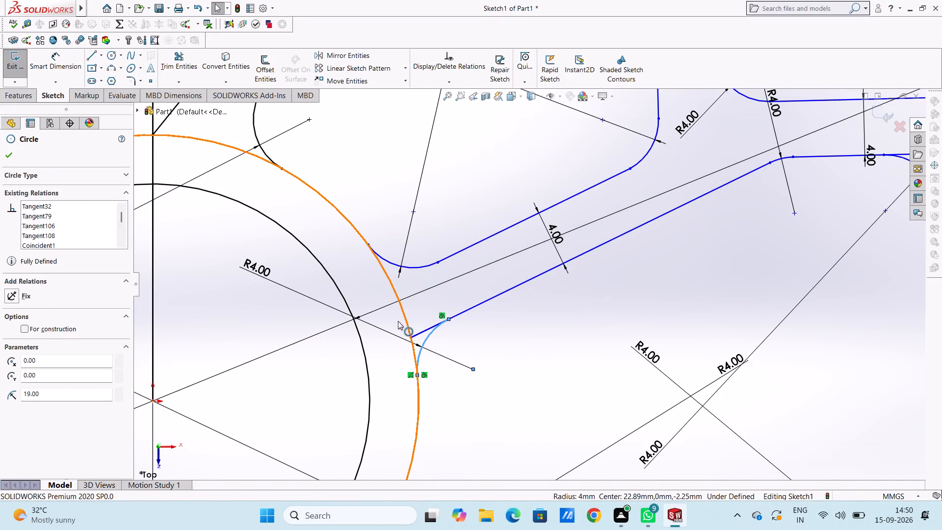
click(15, 342)
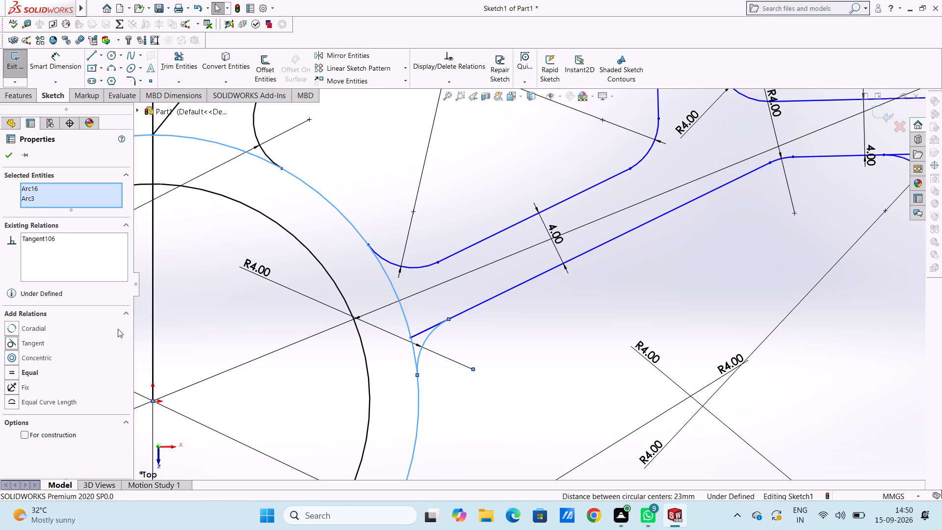
click(184, 316)
Trim the end of the slanted arm's lower line between its R4 arc and the 38 mm circle.
click(184, 70)
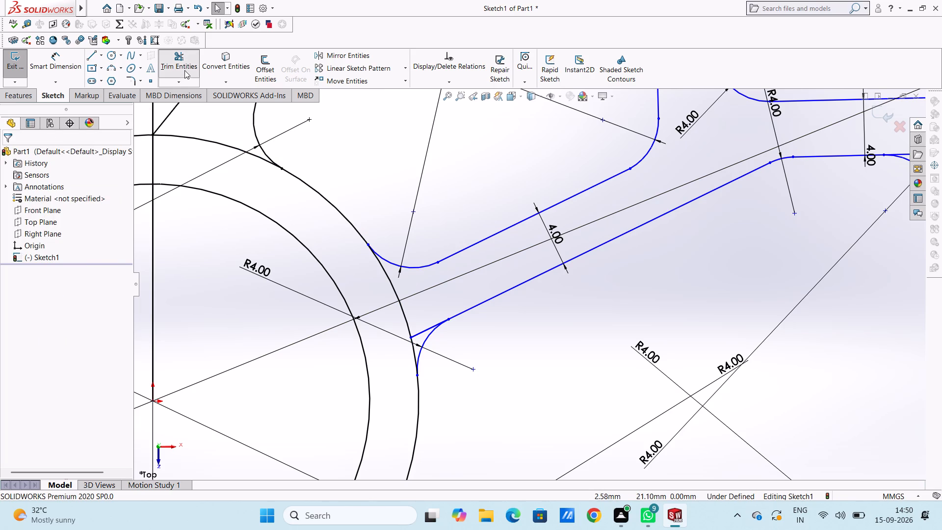
click(421, 330)
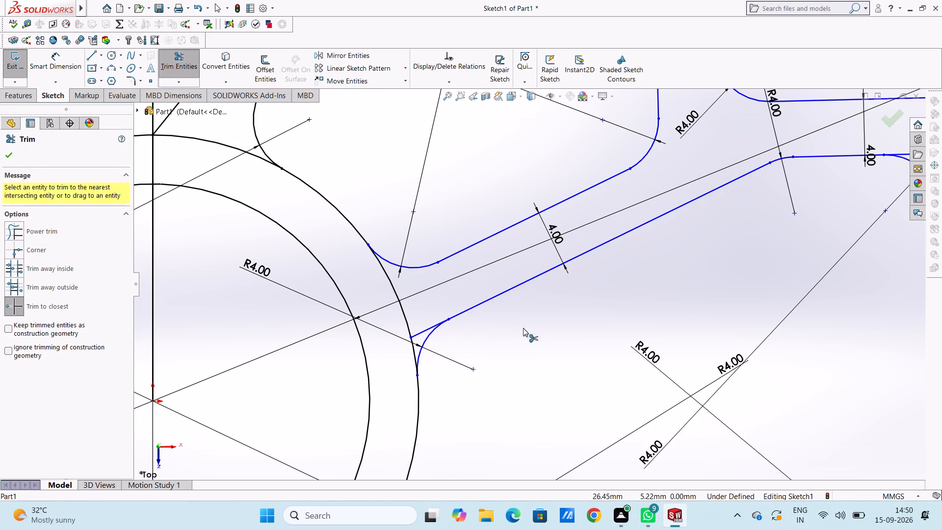
click(419, 333)
scroll(481, 323, up, 2)
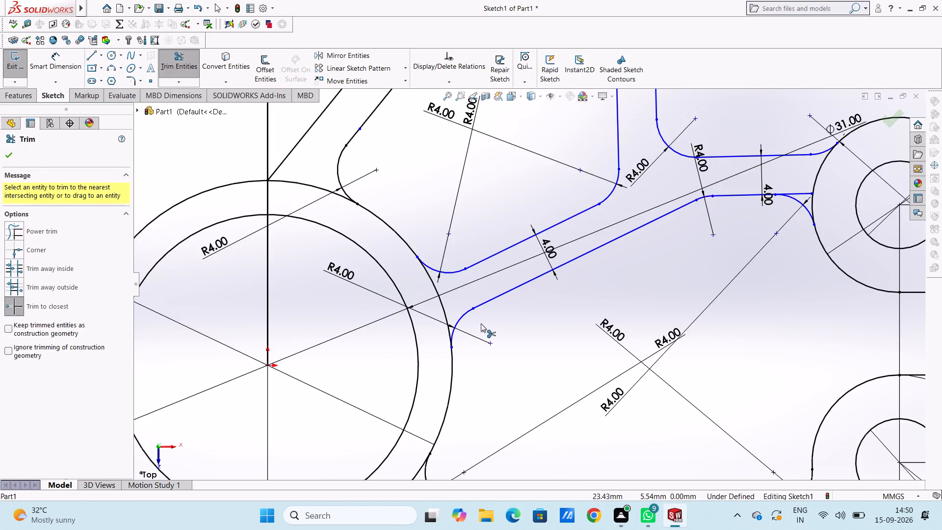
Trim the short arm's lower line beyond its R4 arc and the section of the upper 18 mm circle between the arm's two arcs.
scroll(481, 323, down, 2)
scroll(529, 319, down, 3)
scroll(529, 318, up, 9)
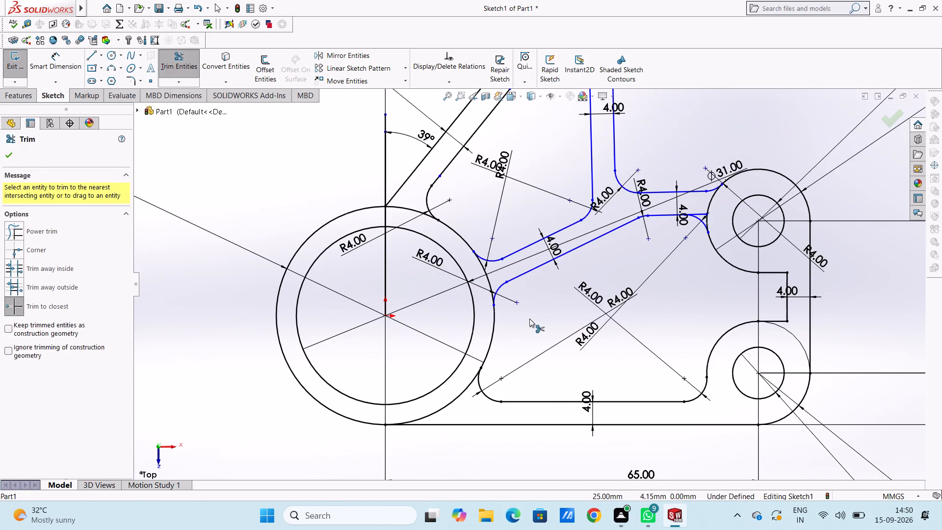
scroll(710, 222, down, 6)
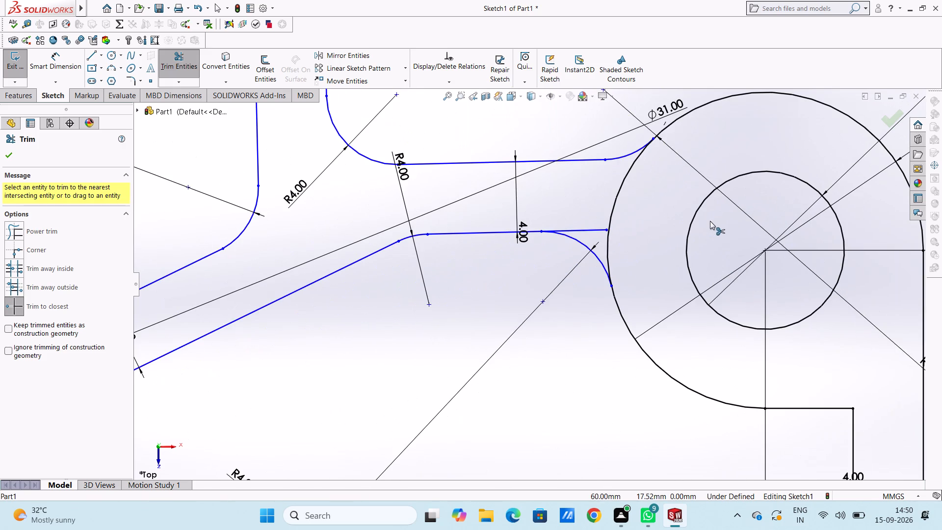
click(583, 229)
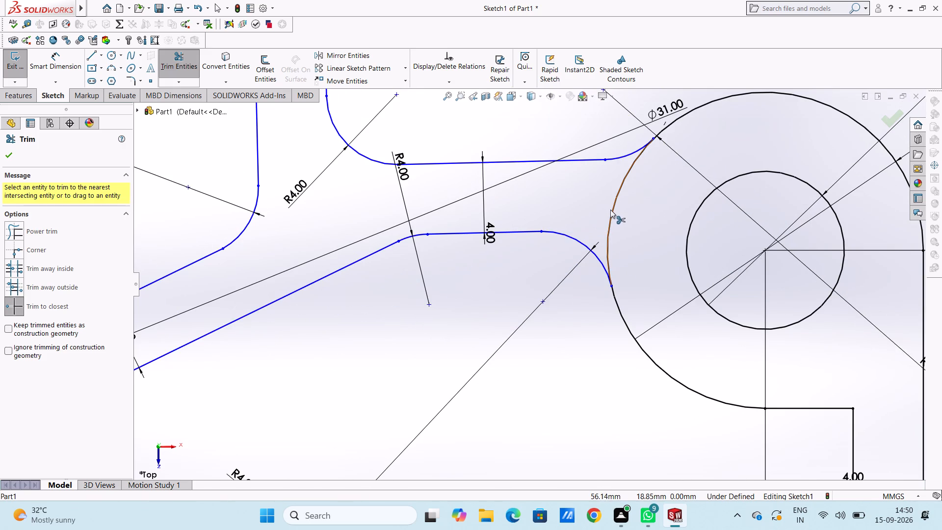
click(611, 212)
scroll(611, 212, up, 3)
scroll(611, 212, down, 3)
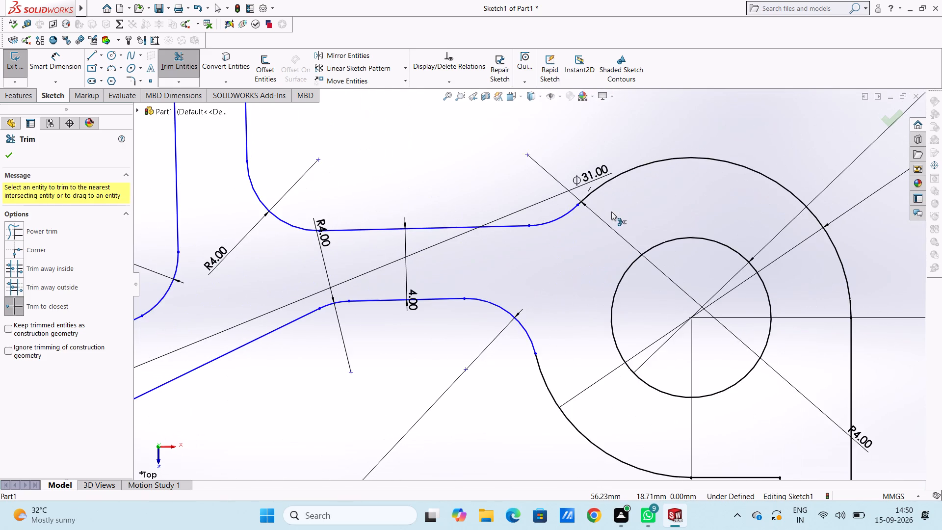
Trim the 38 mm circle's sections across the steep arm's base, between the slanted arm's R4 arcs, and from the lower R4 arc to the bottom line.
scroll(611, 212, up, 13)
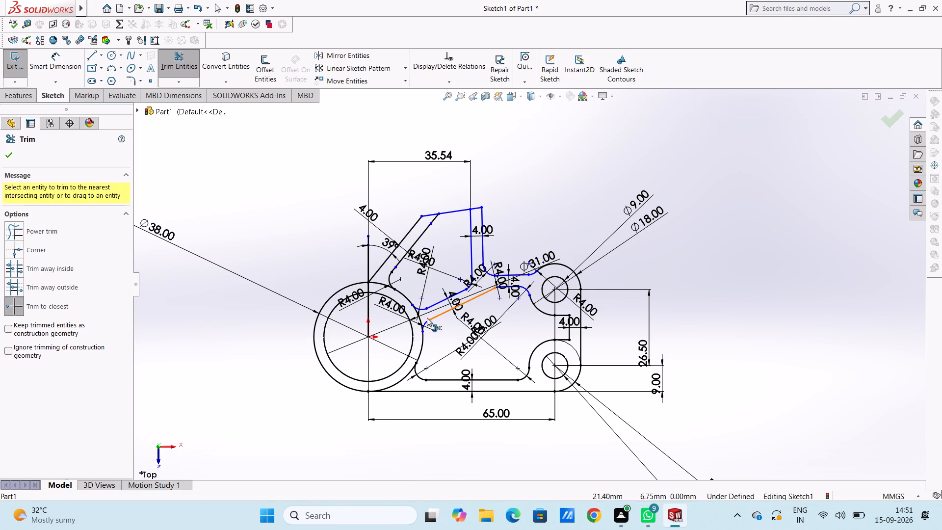
scroll(393, 324, down, 6)
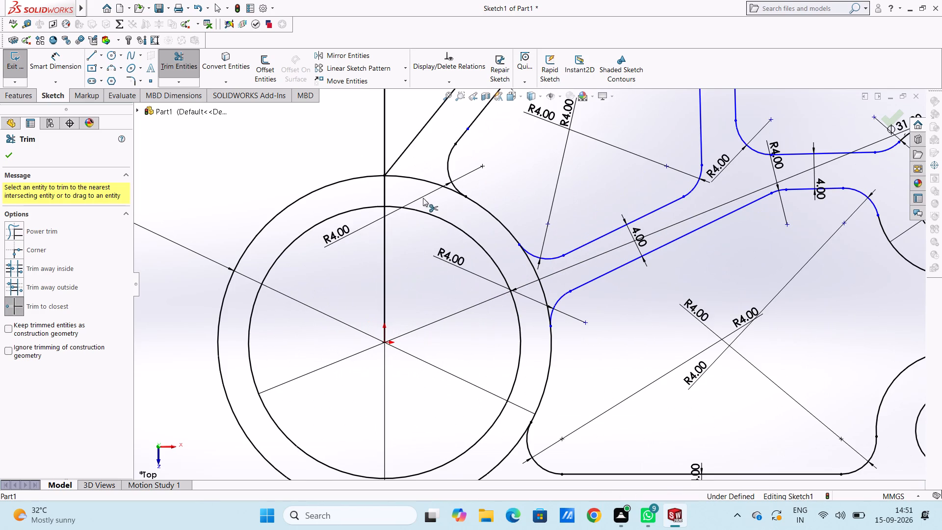
click(423, 183)
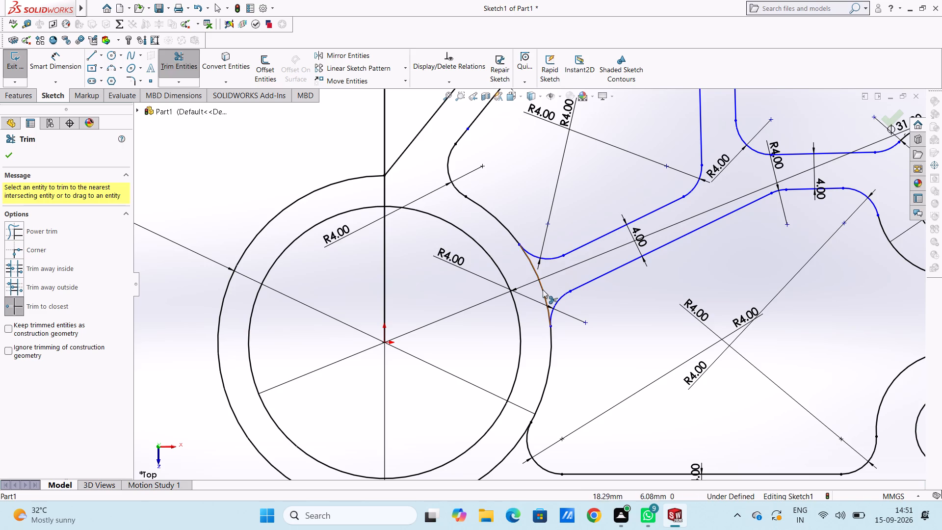
click(543, 290)
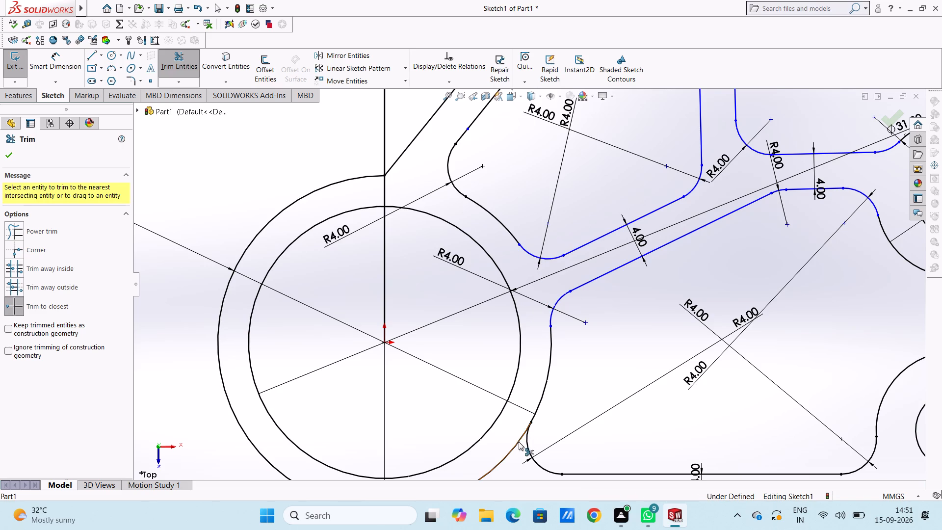
click(517, 445)
Trim away all segments of the vertical line rising from the origin through the 31 mm and 38 mm circles, and finish trimming.
scroll(517, 445, down, 4)
scroll(517, 445, up, 5)
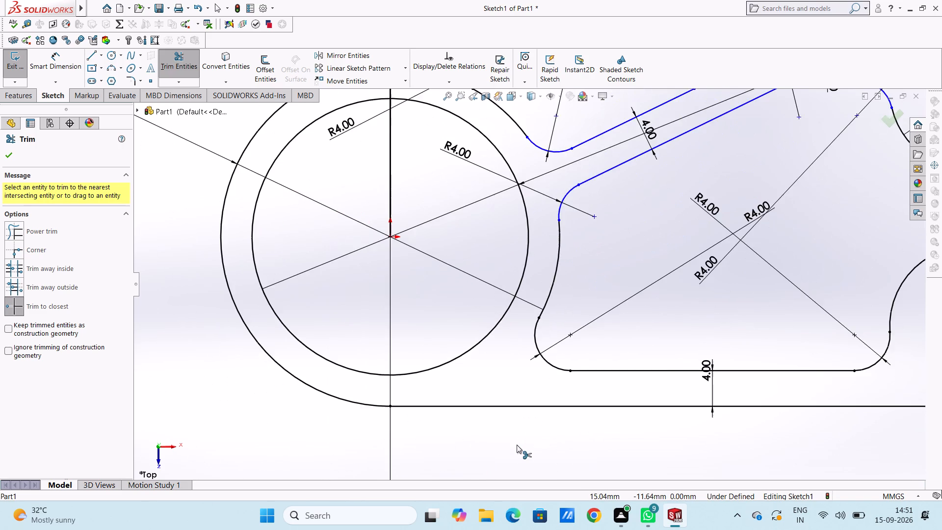
scroll(517, 445, up, 3)
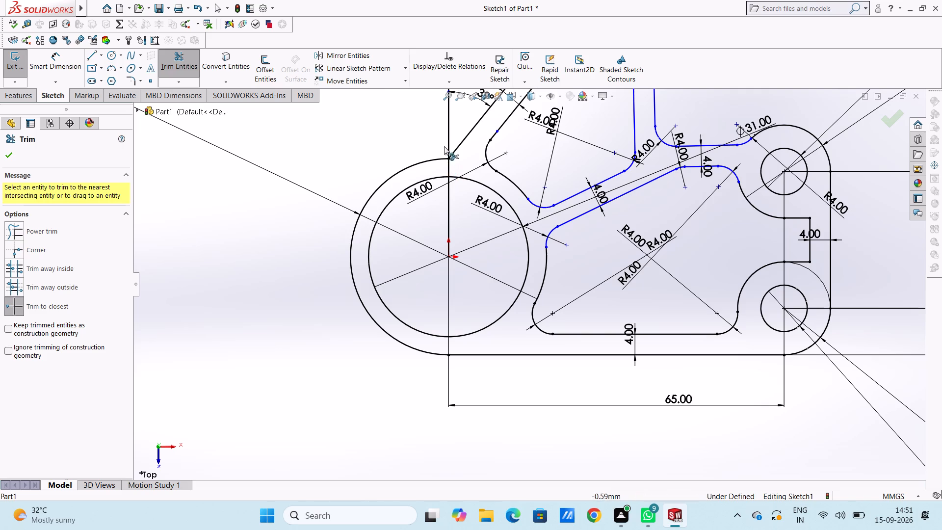
click(448, 134)
click(448, 134)
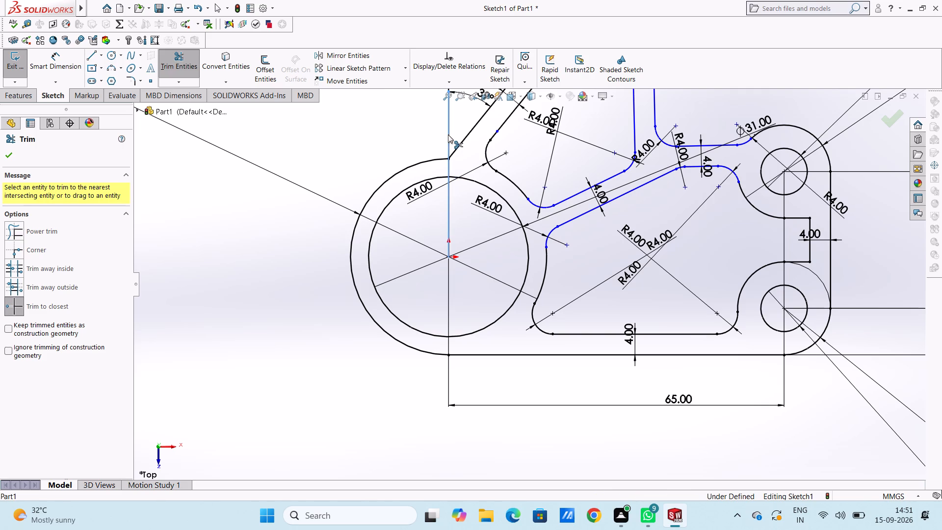
click(448, 134)
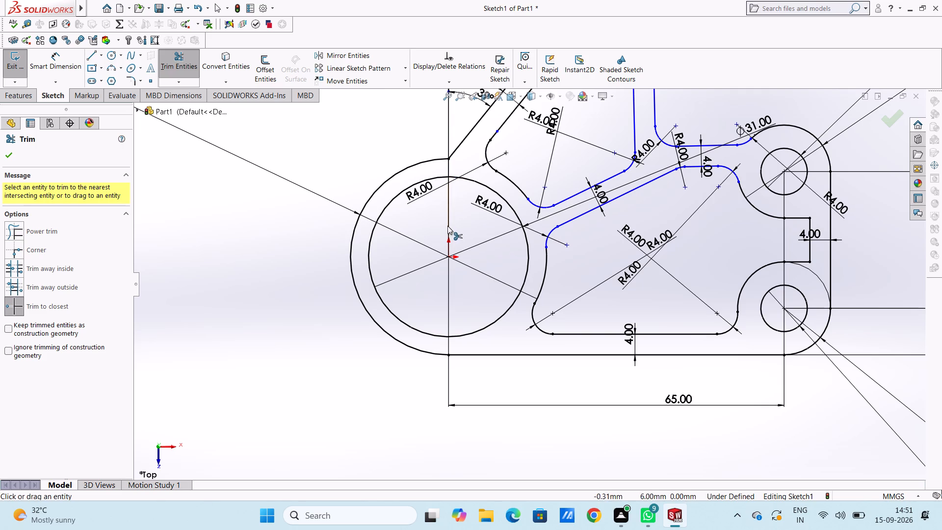
click(449, 221)
click(449, 221)
triple_click(447, 212)
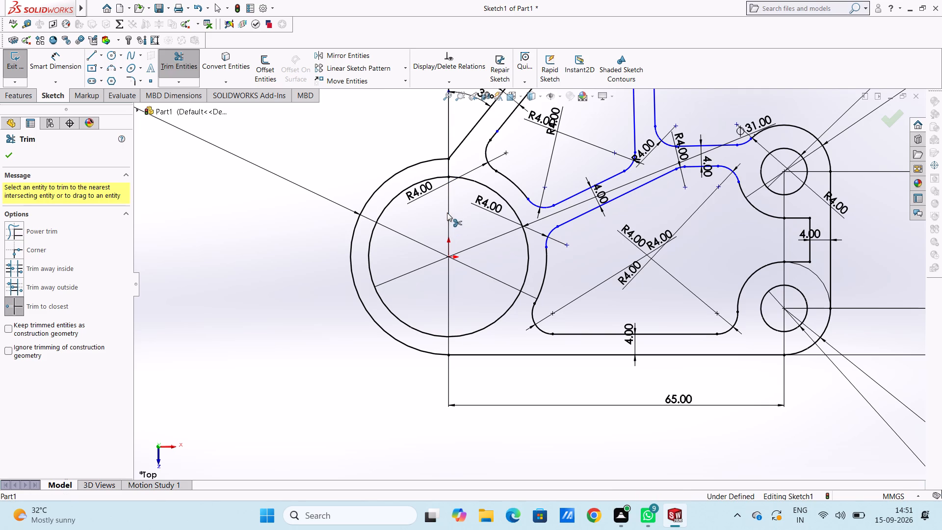
click(449, 166)
click(449, 166)
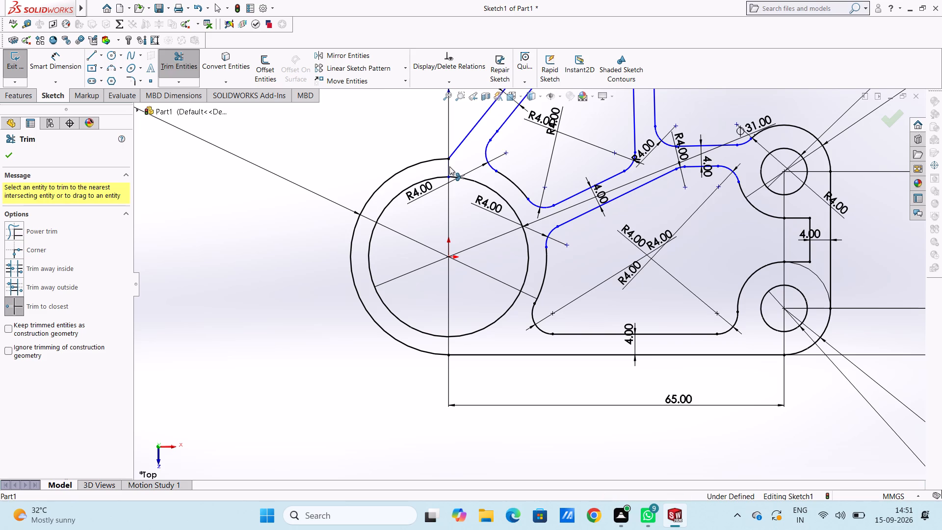
double_click(449, 166)
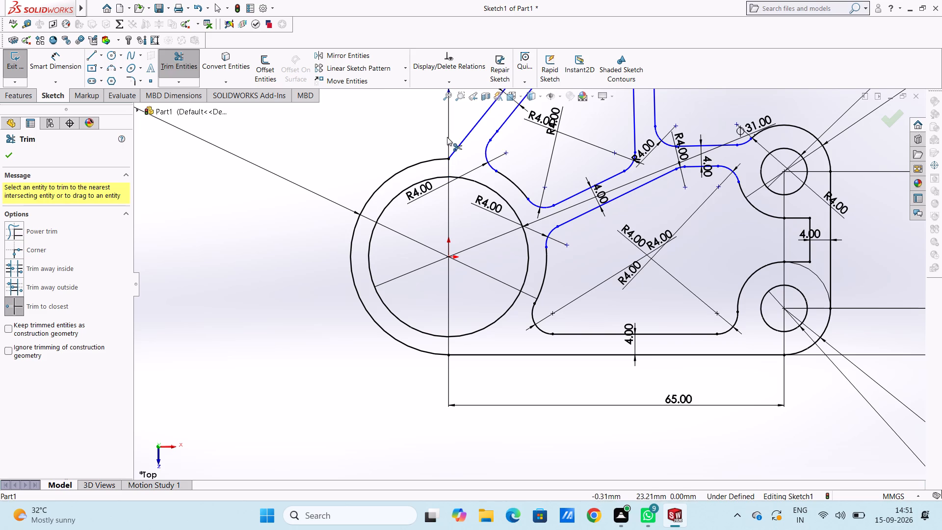
double_click(448, 137)
scroll(448, 137, down, 2)
scroll(448, 137, up, 6)
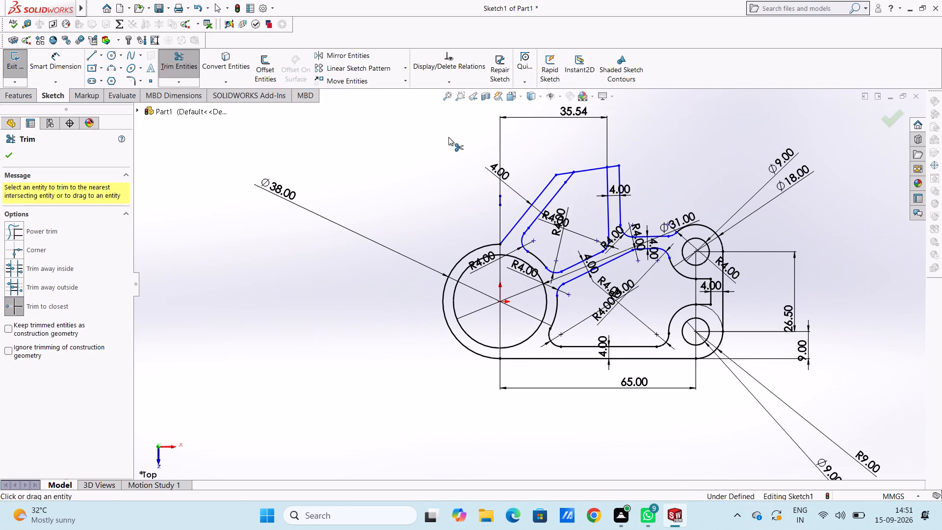
click(502, 201)
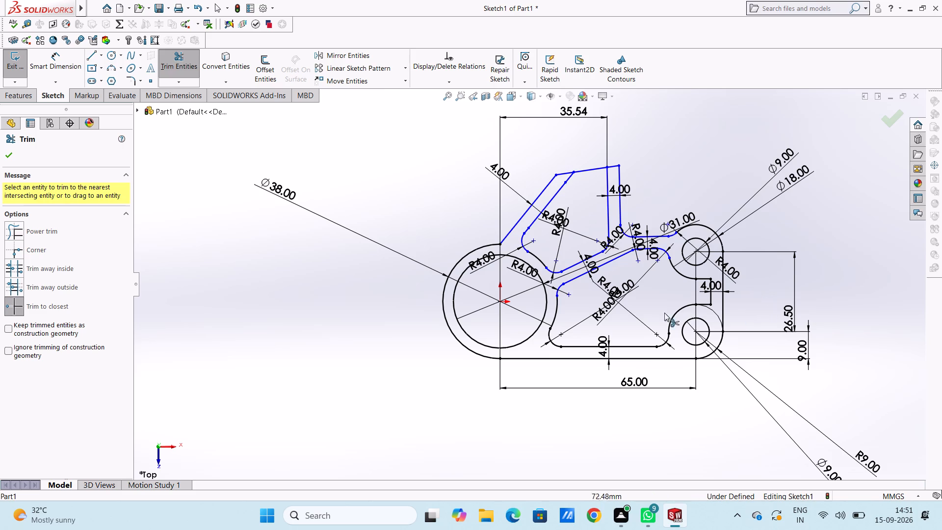
key(Escape)
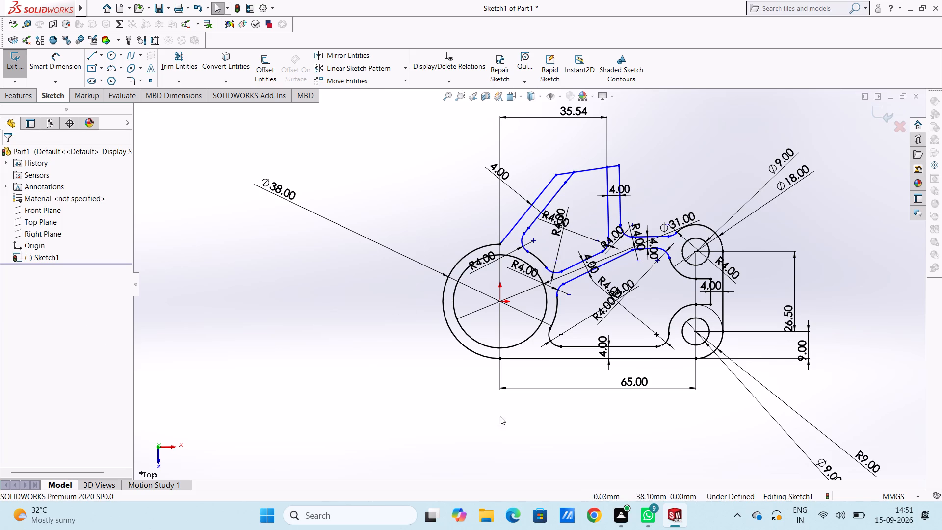
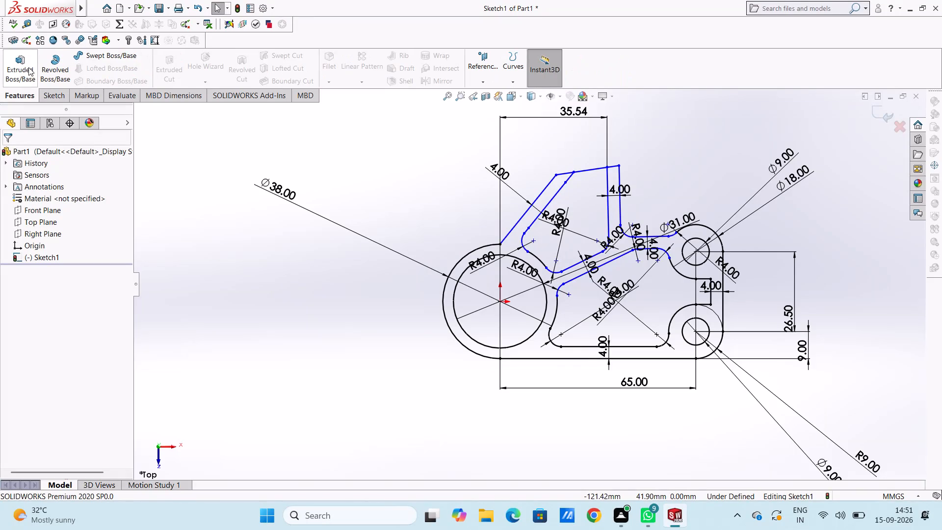
Extrude the closed region between the profile's outer outline and its openings as a blind boss 9.5 mm deep.
click(28, 67)
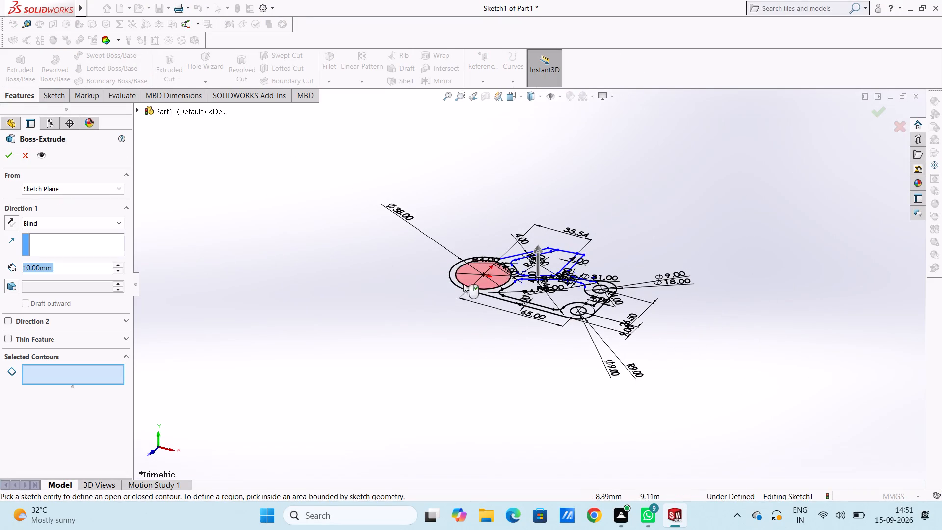
click(488, 292)
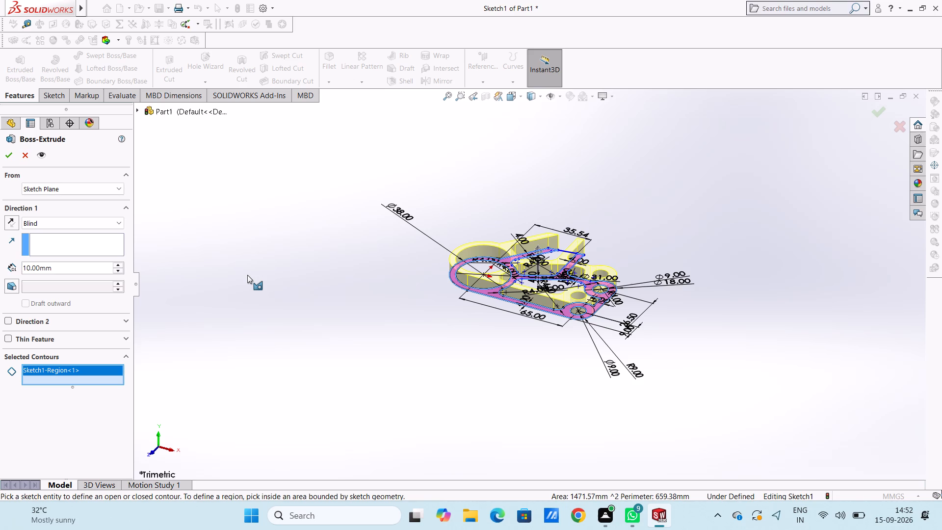
double_click(78, 267)
text(9.5)
key(Return)
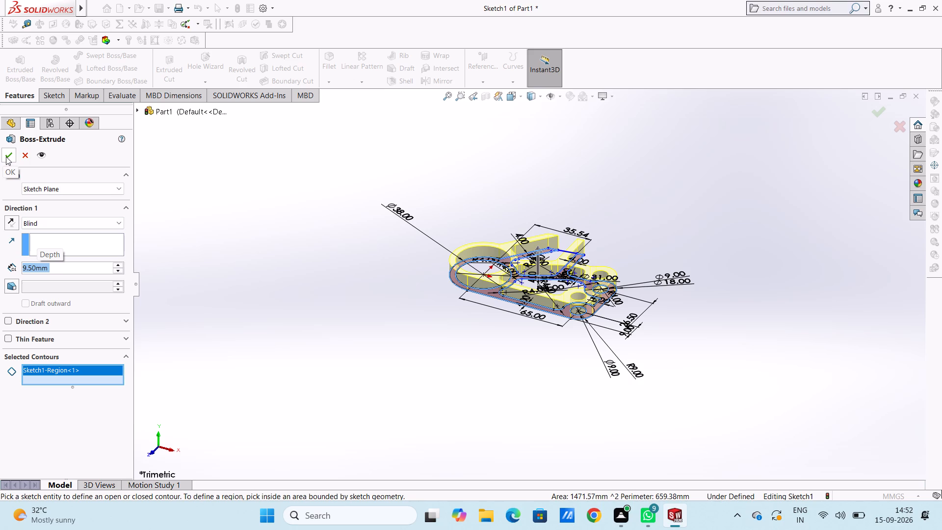
click(6, 157)
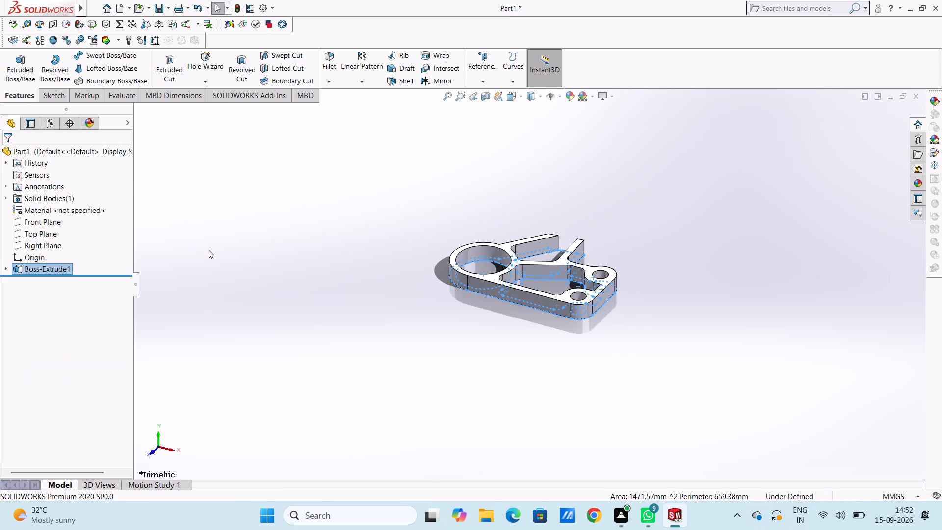
Start a new sketch on the bottom face of the extruded body, viewed from the Bottom.
click(209, 250)
key(ctrl+5)
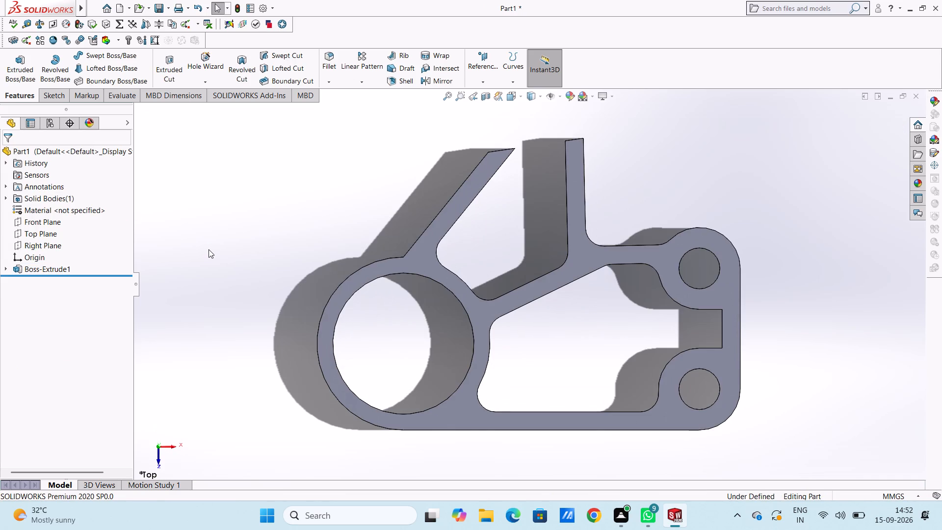
key(ctrl+2)
key(ctrl+1)
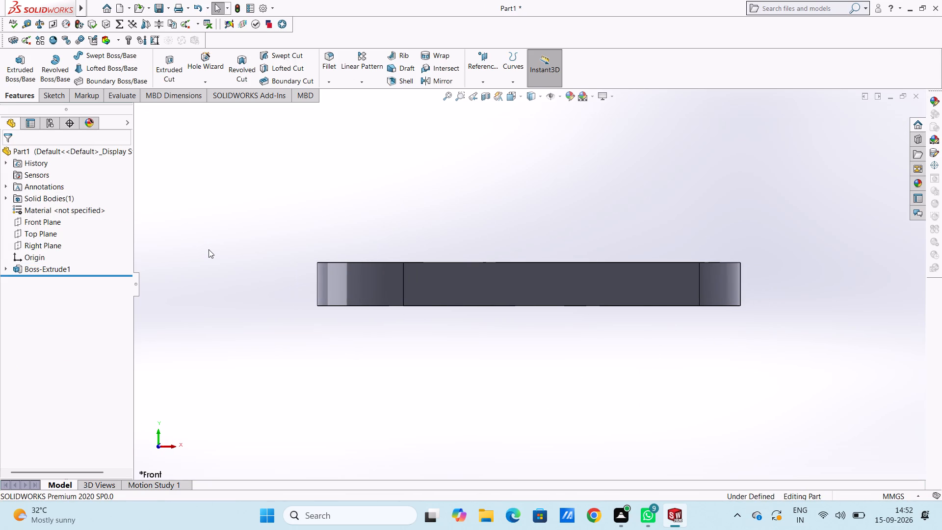
key(ctrl+5)
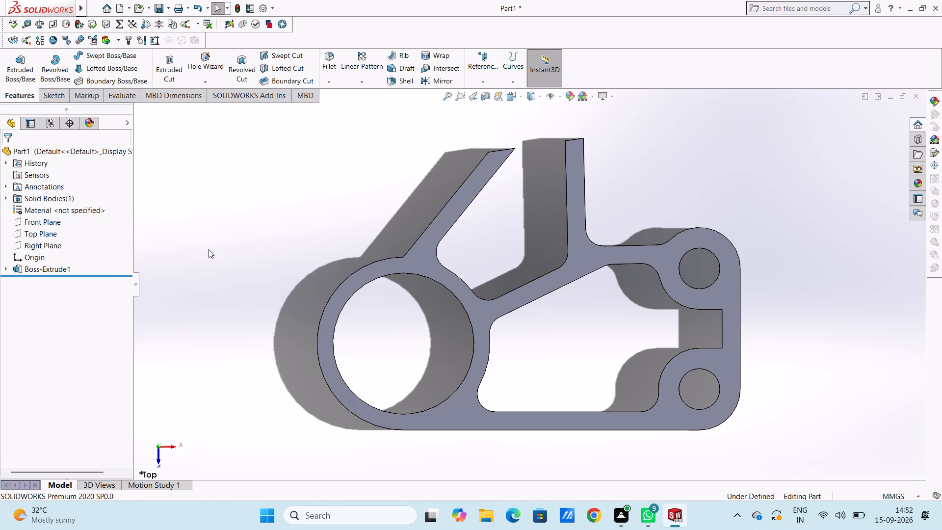
key(ctrl+6)
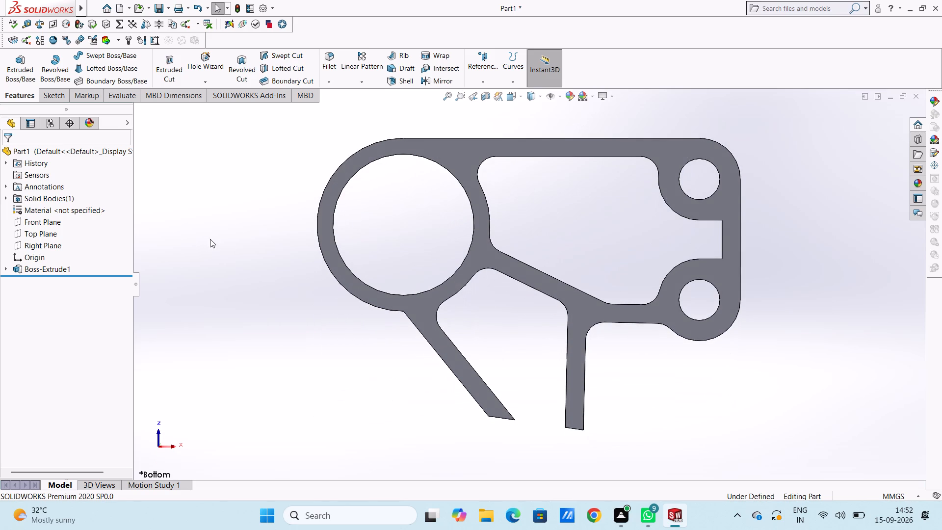
click(468, 159)
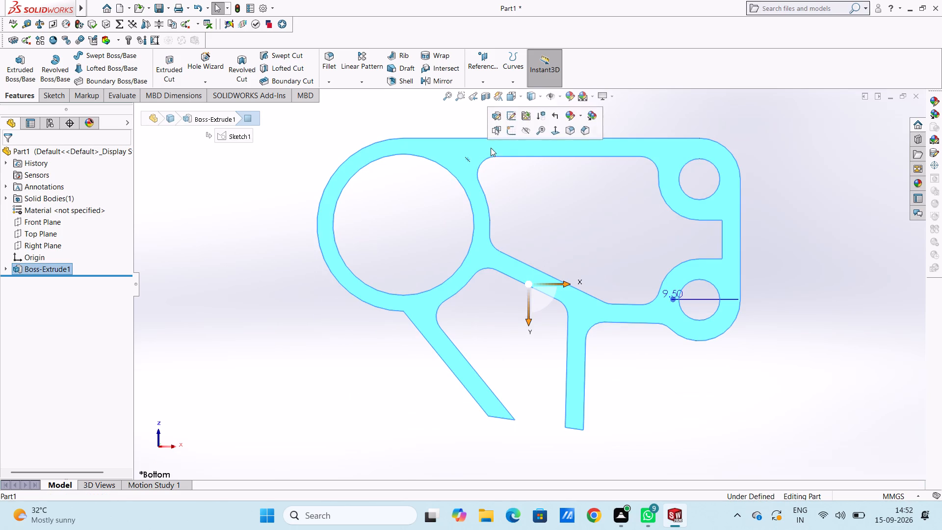
click(507, 132)
click(216, 219)
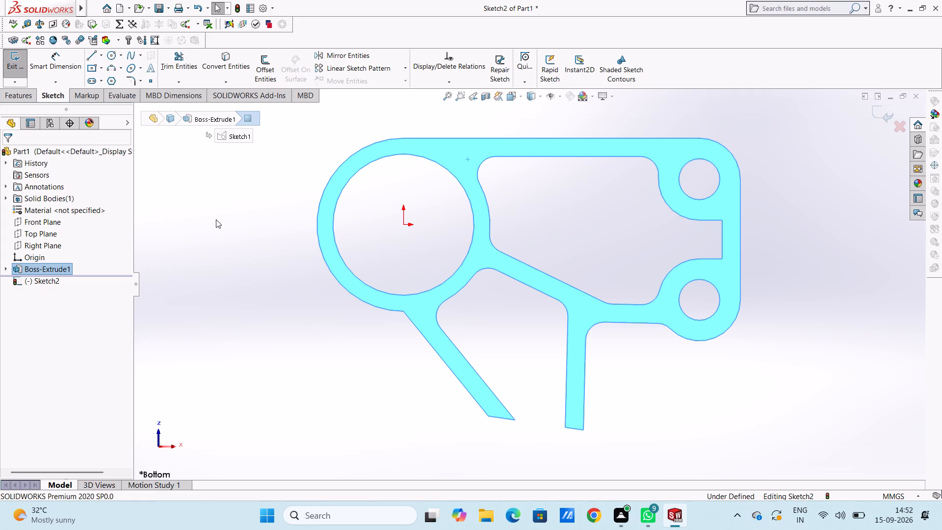
Sketch a 19 mm radius circle centred on the origin, matching the large ring's outer edge.
scroll(254, 398, up, 1)
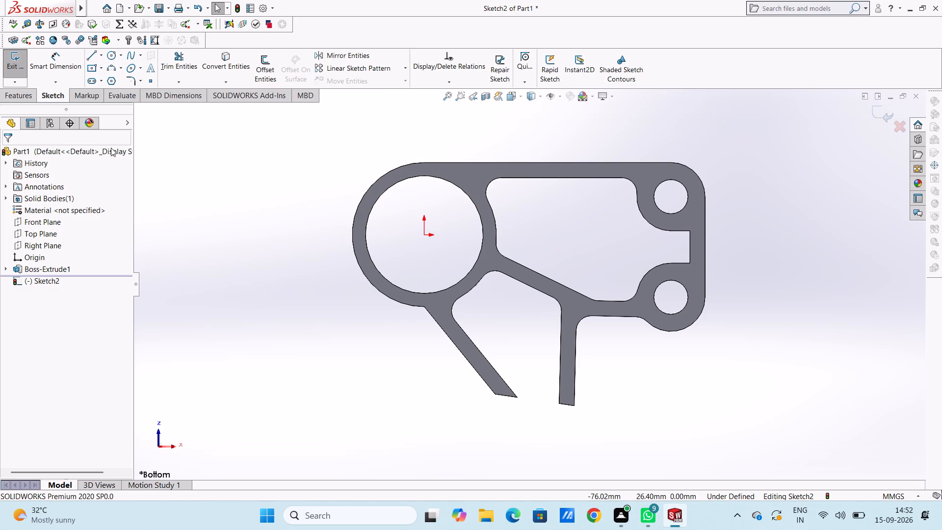
click(108, 55)
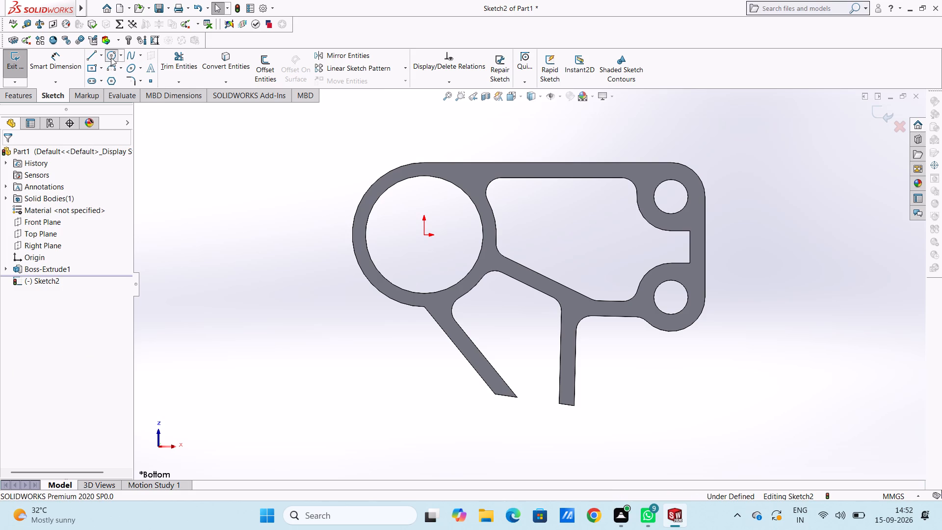
click(424, 236)
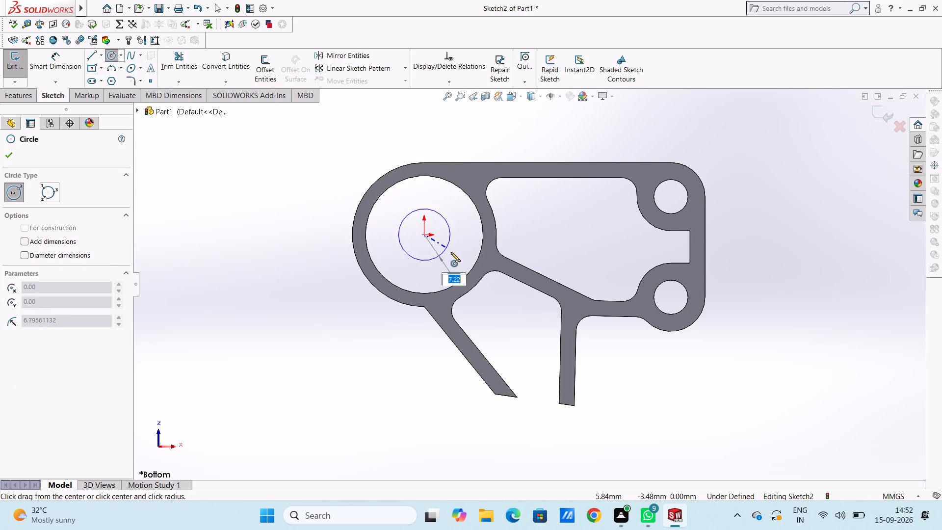
click(482, 276)
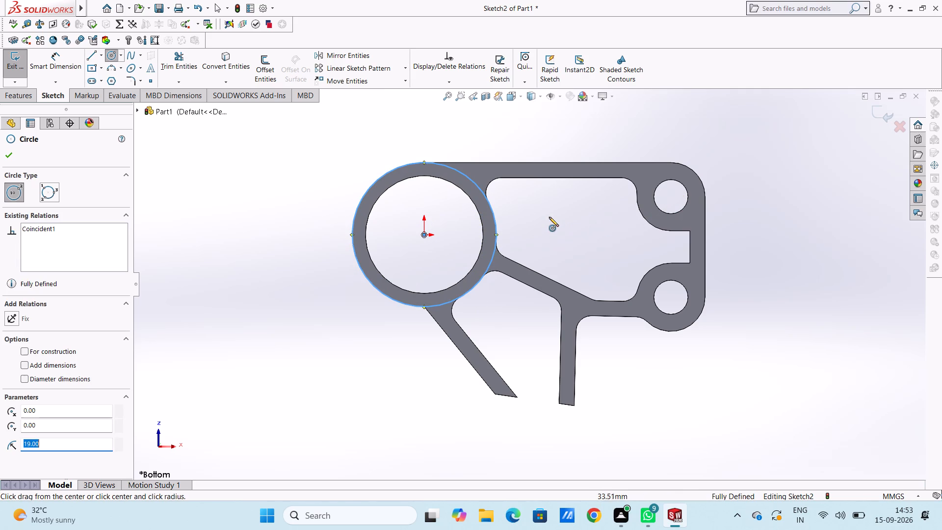
key(Escape)
key(Escape)
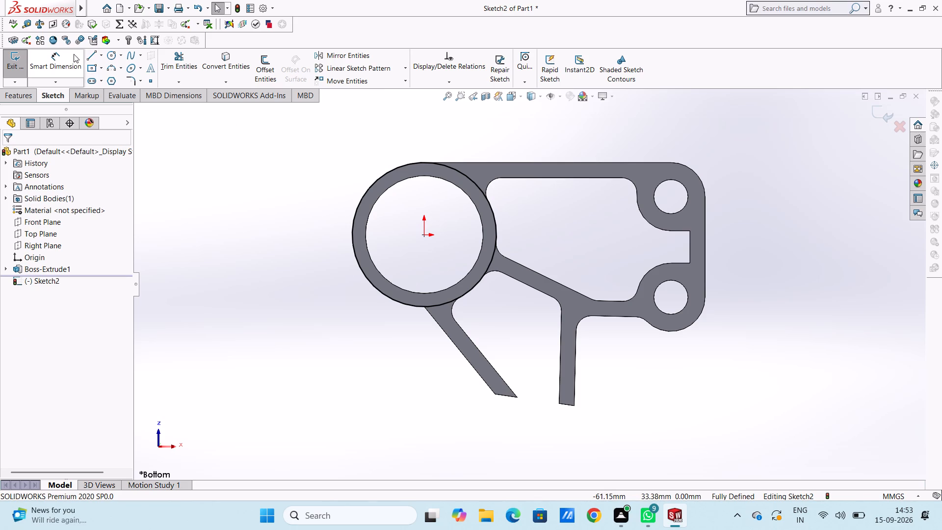
Trace the body's long straight outer edge with a 65 mm line and the adjoining corner with a 9 mm radius three-point arc.
click(90, 53)
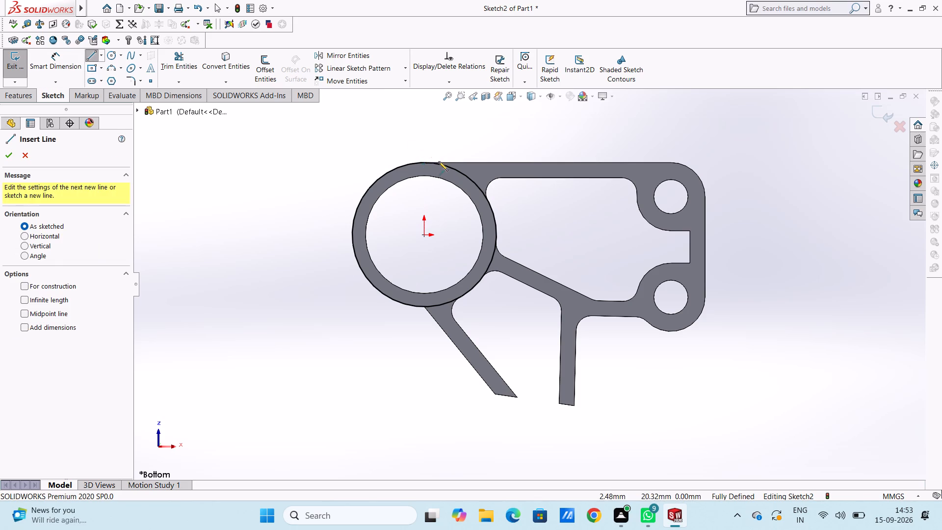
click(423, 162)
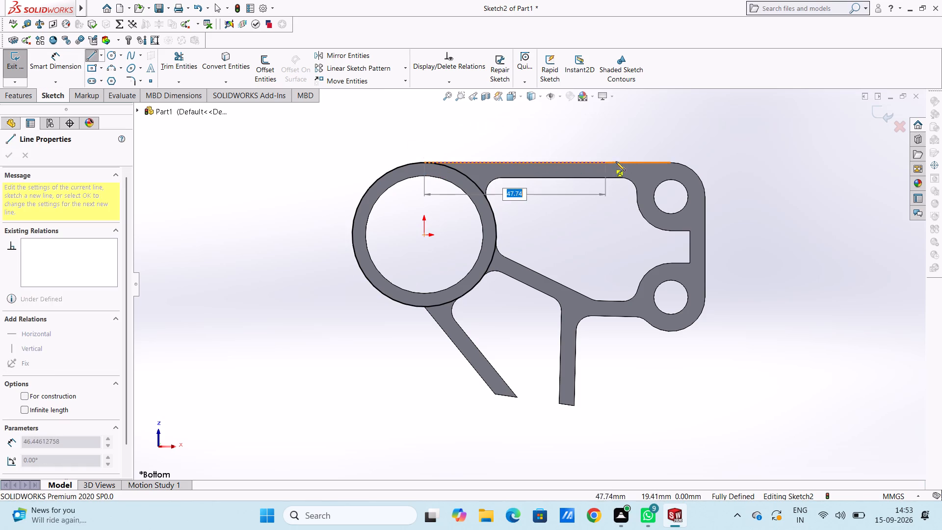
click(671, 161)
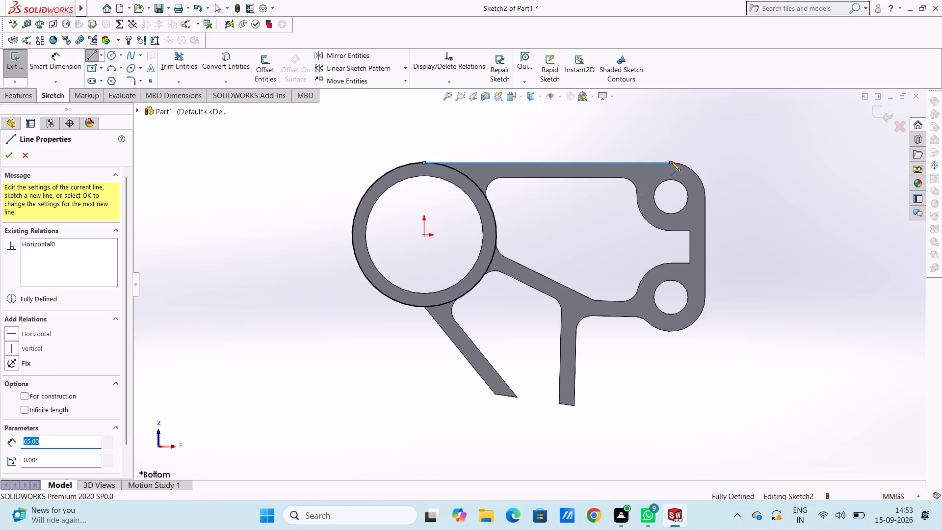
key(Escape)
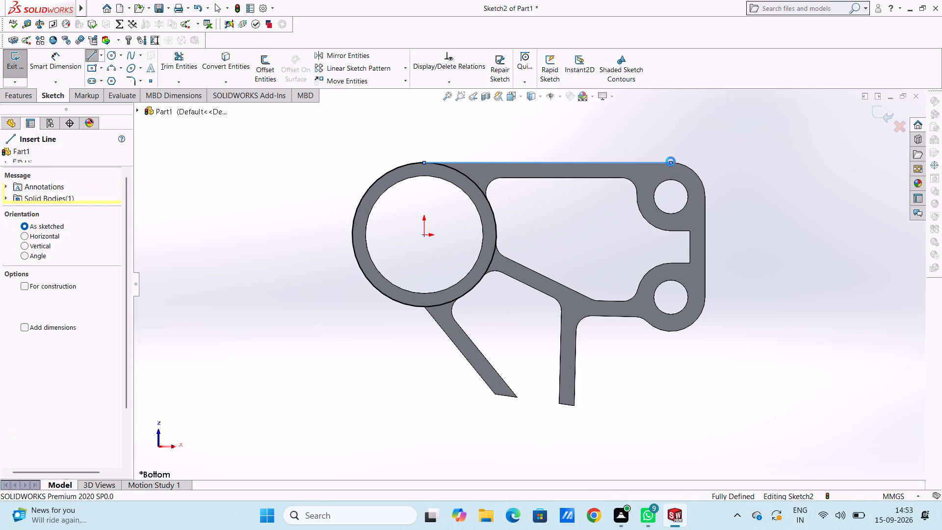
click(108, 69)
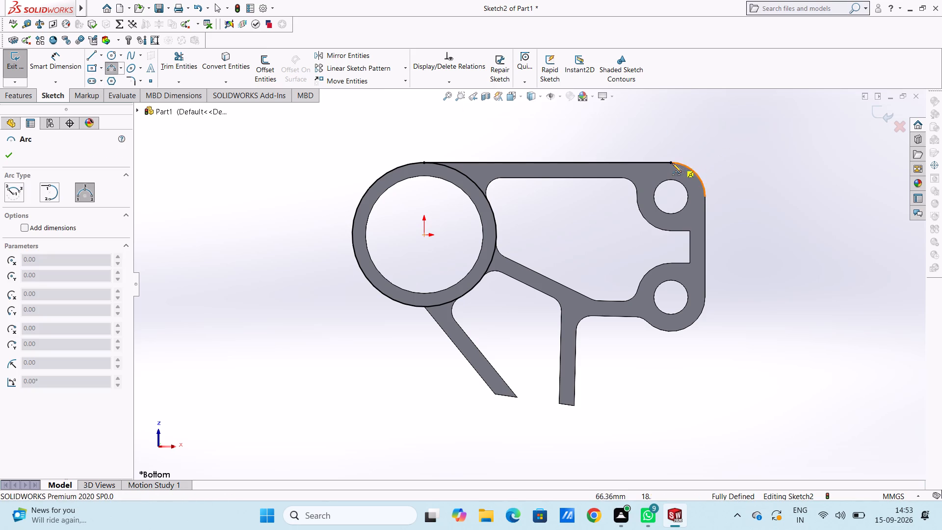
click(671, 162)
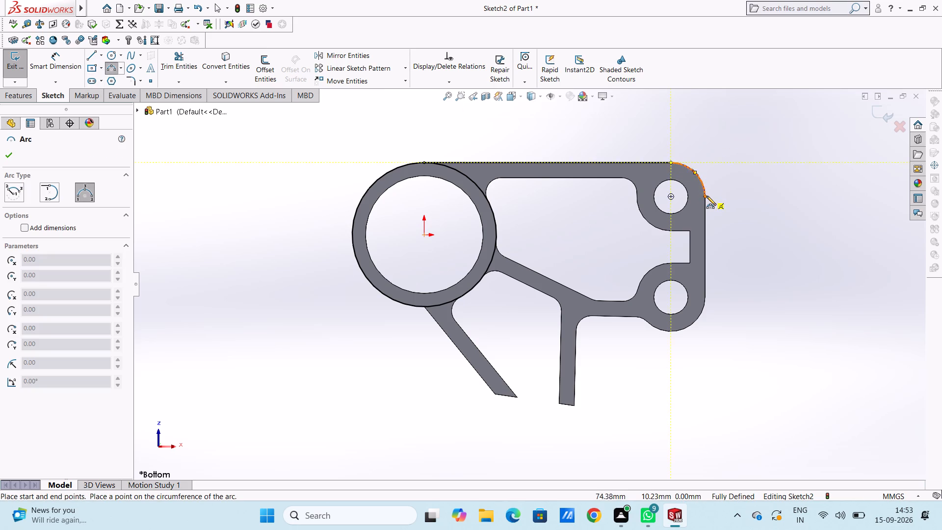
click(705, 196)
click(705, 189)
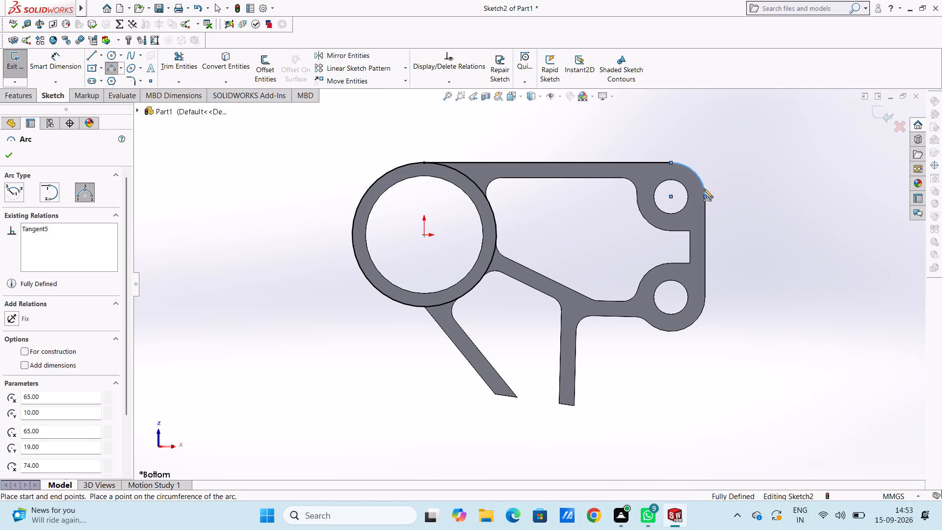
Trace the 26.5 mm straight edge beside the two holes with a line and the second hole's rounded outer edge with a three-point arc.
click(89, 56)
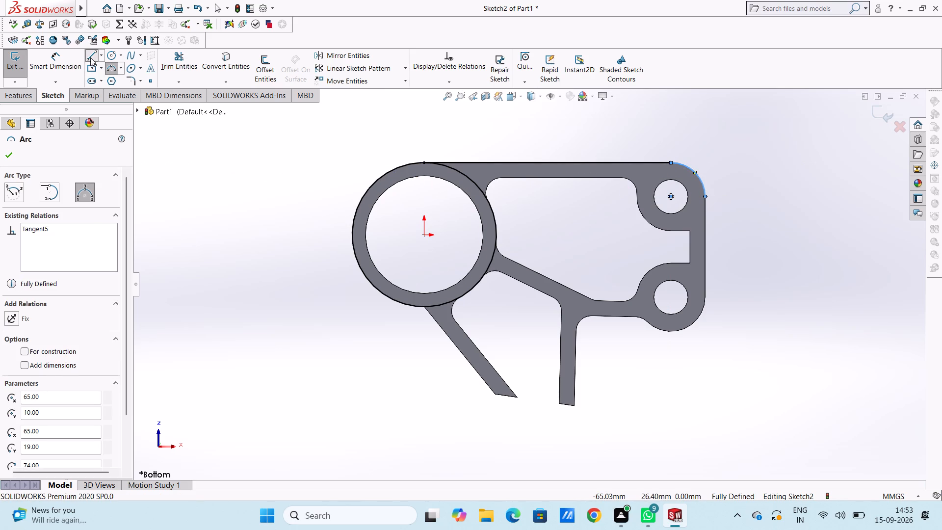
click(706, 195)
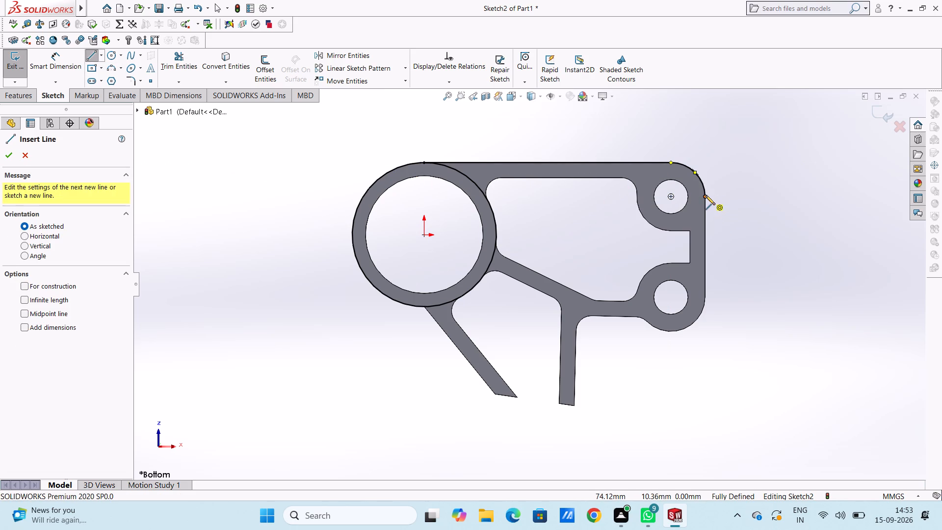
click(706, 298)
key(Escape)
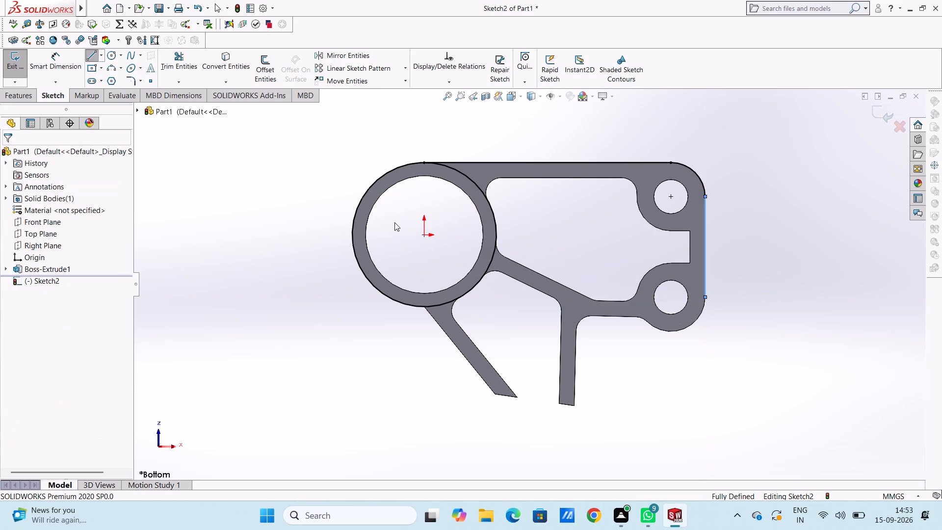
click(113, 70)
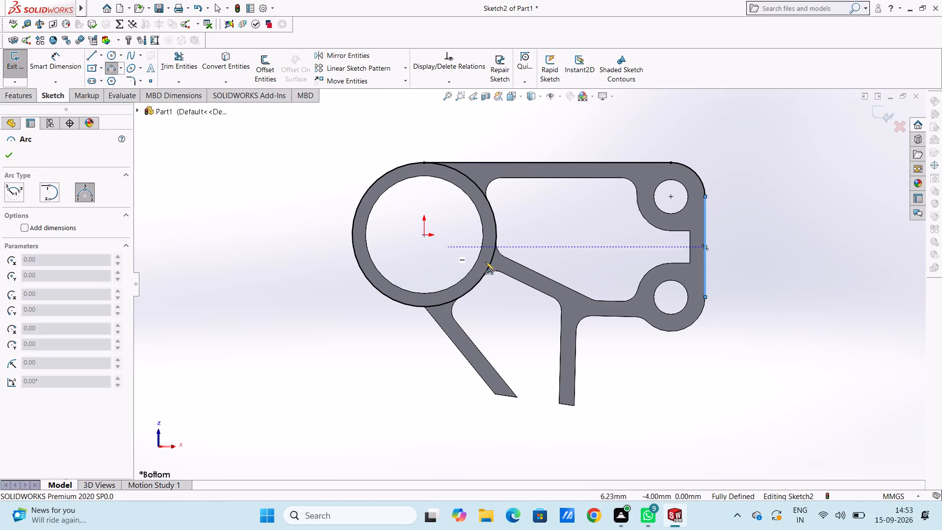
click(706, 296)
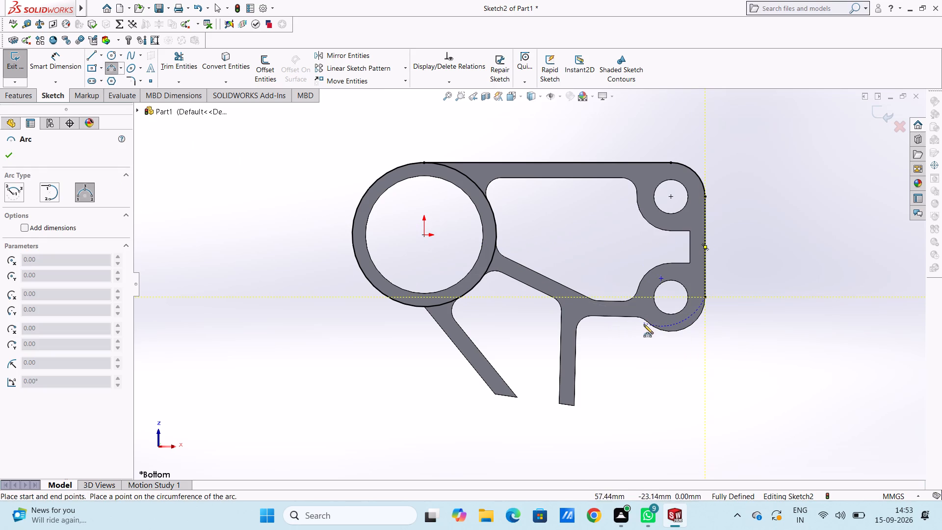
click(646, 321)
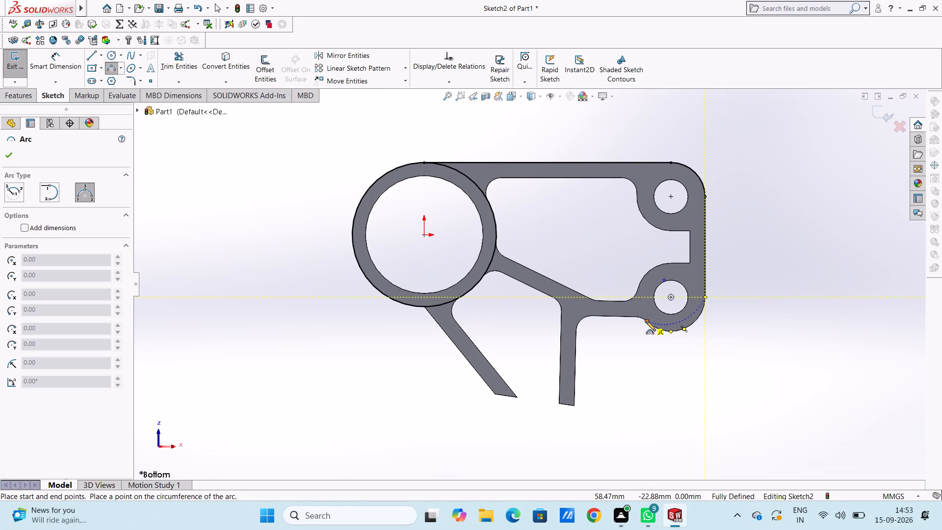
click(658, 329)
key(Escape)
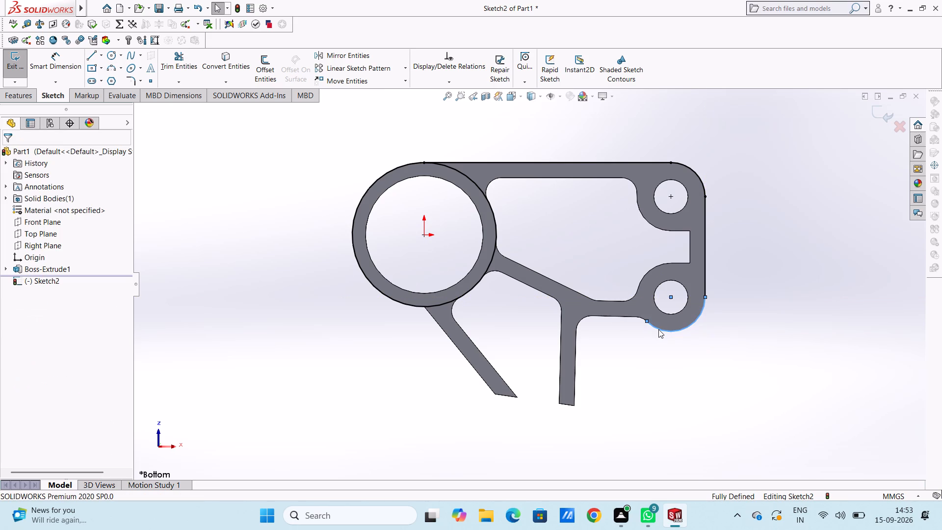
key(Escape)
Trace the small R4 fillet edge between the rounded hole boss and the short arm with a three-point arc.
scroll(657, 329, down, 4)
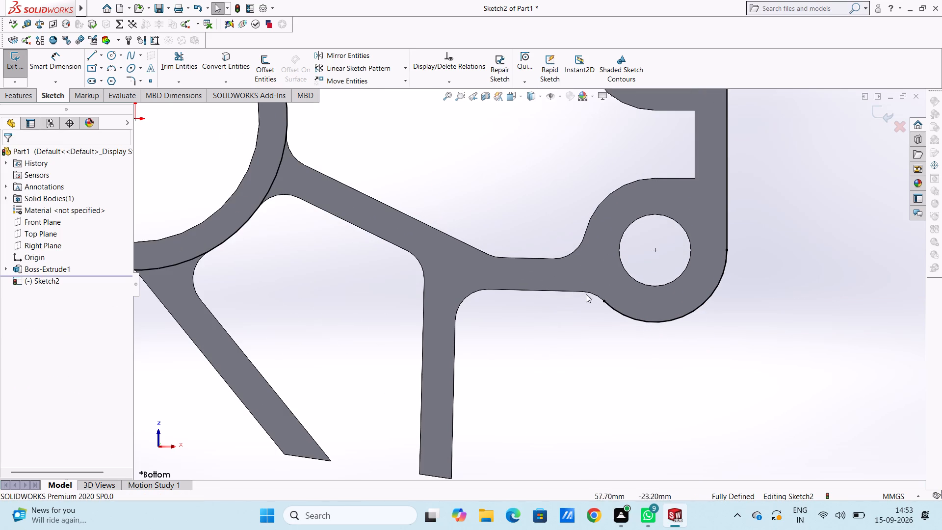
click(114, 69)
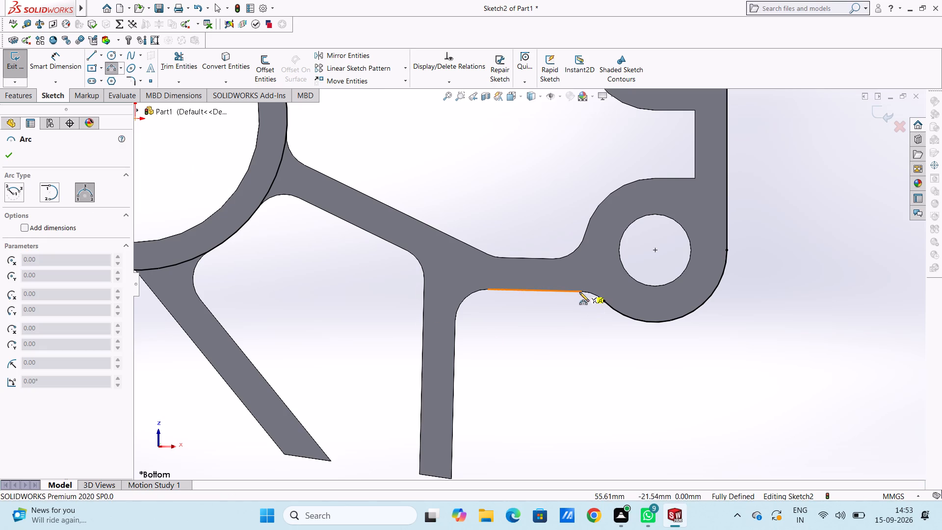
click(581, 292)
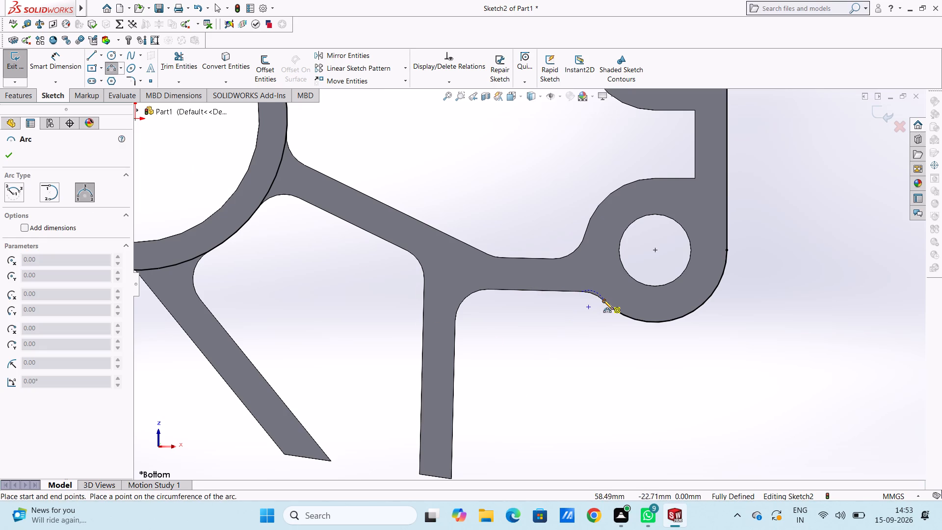
click(603, 300)
click(602, 297)
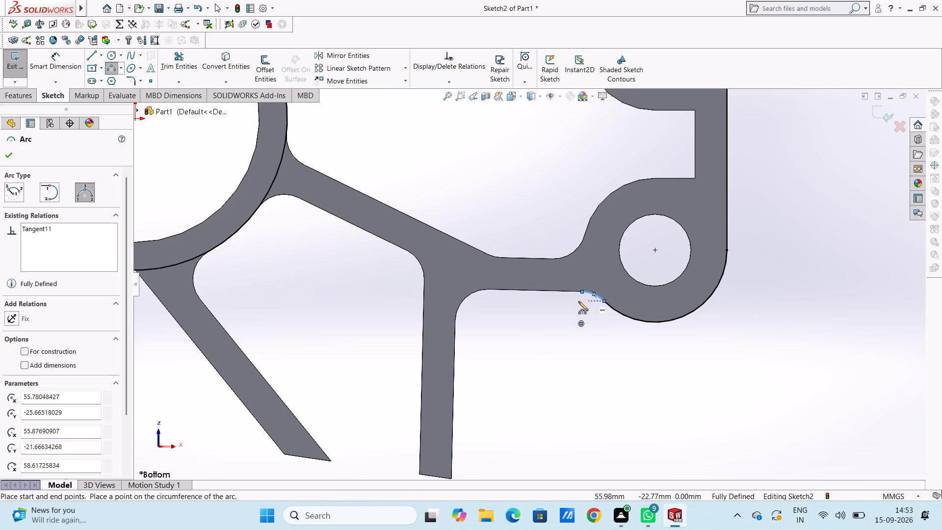
Trace the short arm's straight edge with a line about 11.8 mm long and its fillet into the steep leg with a three-point arc.
click(90, 59)
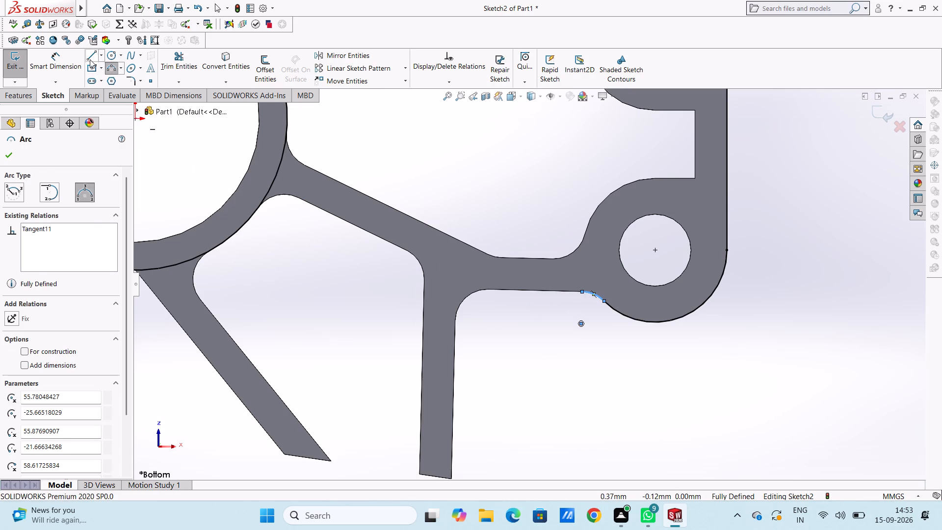
click(580, 291)
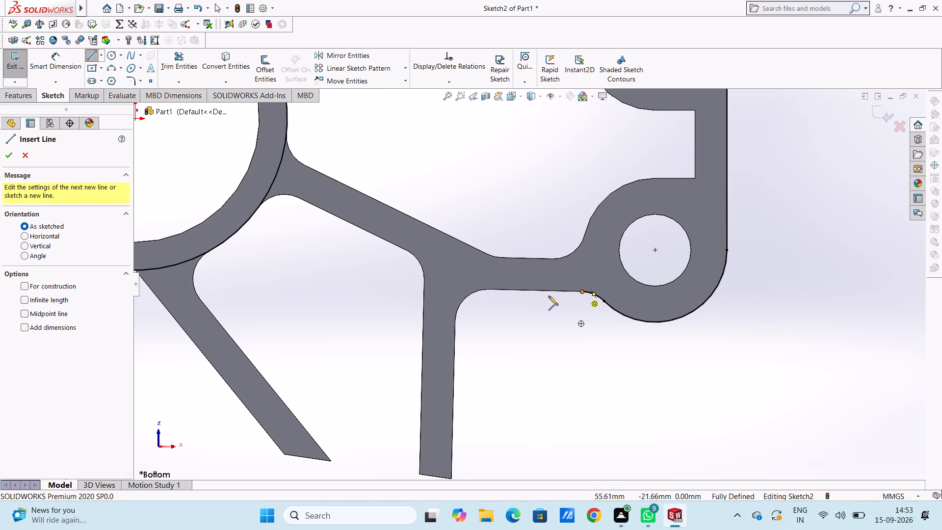
click(487, 290)
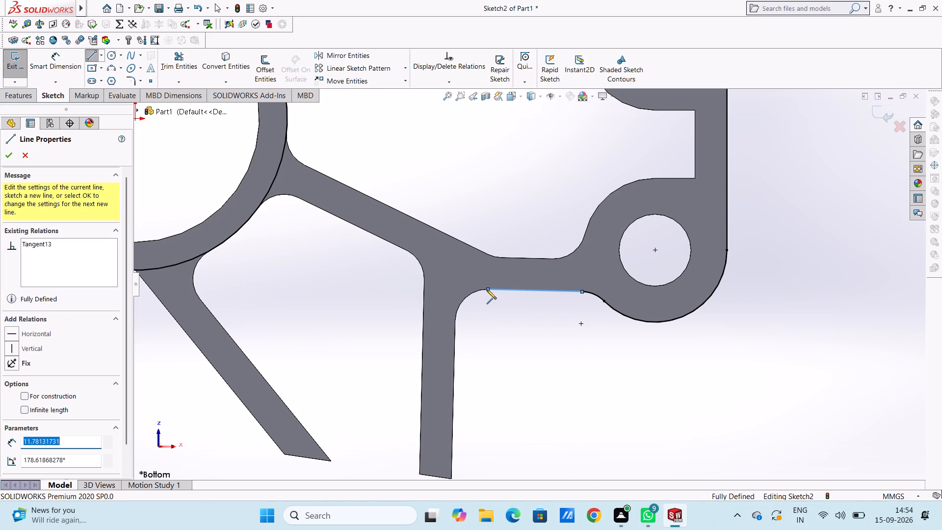
key(Escape)
key(Escape)
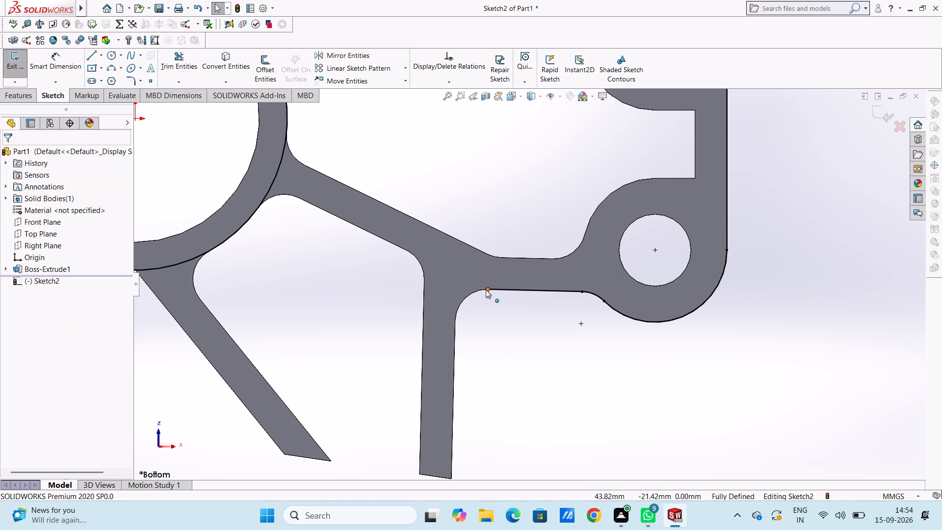
click(114, 66)
click(487, 289)
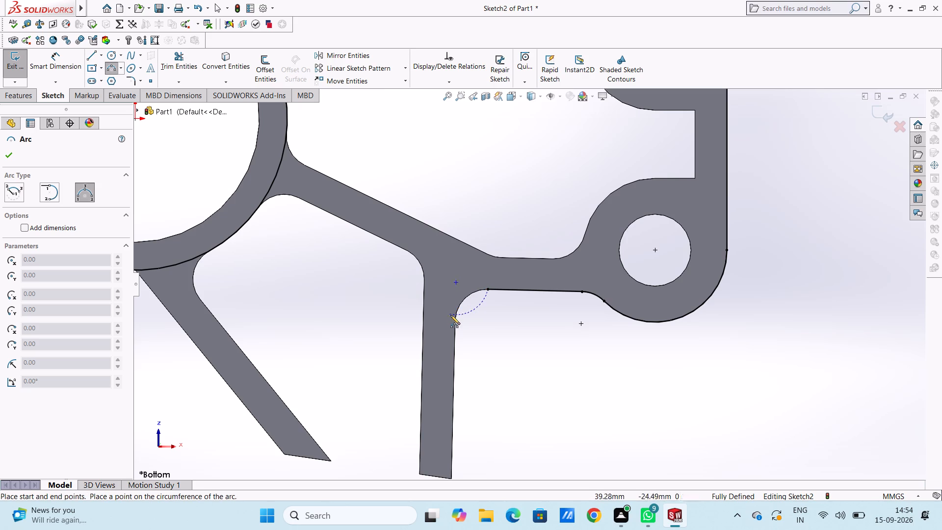
click(456, 320)
click(455, 317)
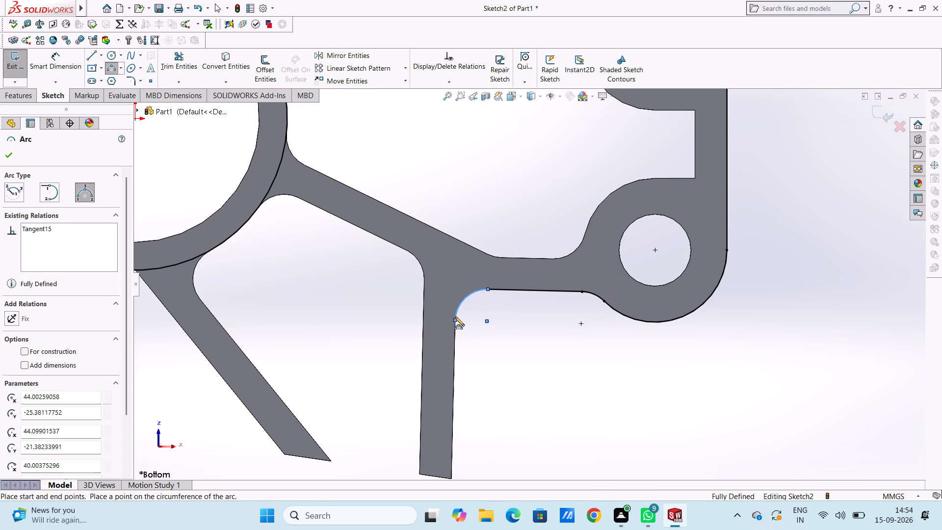
key(Escape)
key(Escape)
Close the outline with connected lines down the steep leg, across both leg ends, and about 29.6 mm up the slanted leg to the circle.
scroll(451, 312, down, 2)
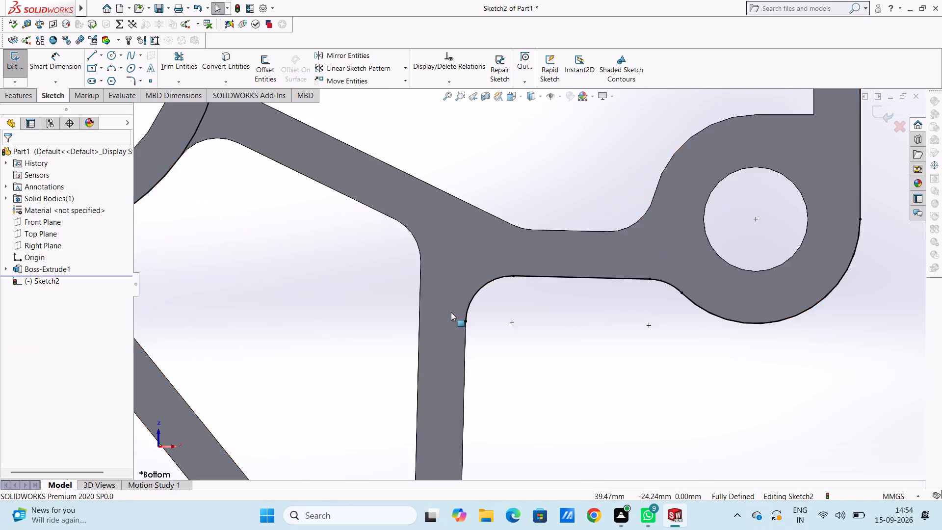
scroll(451, 312, down, 1)
scroll(451, 312, up, 7)
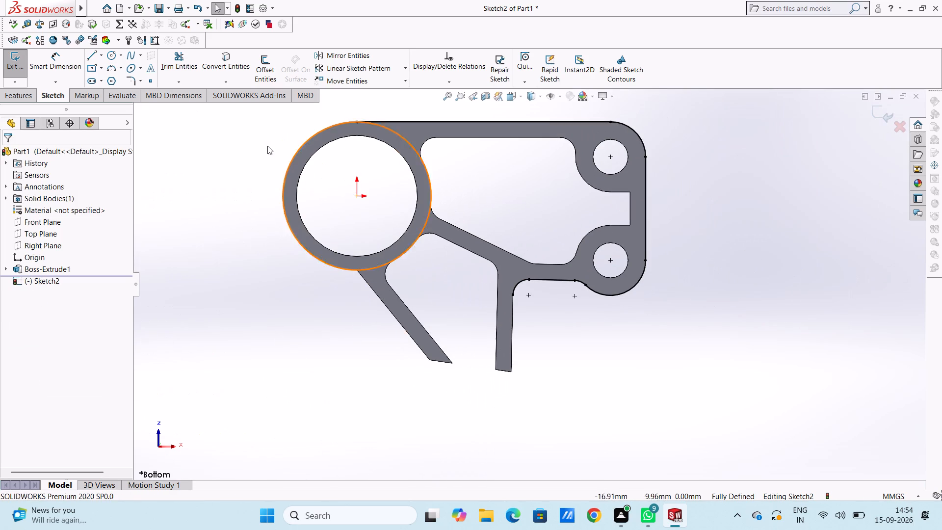
click(95, 56)
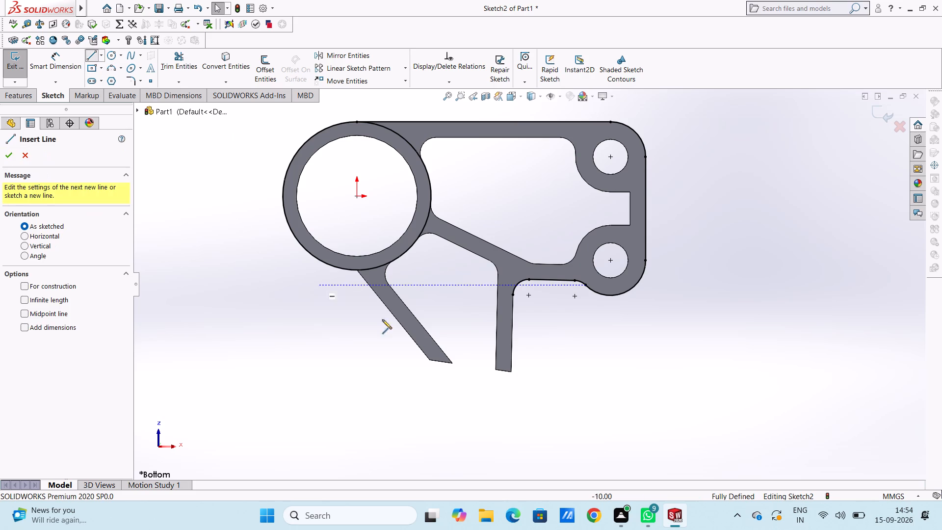
click(515, 296)
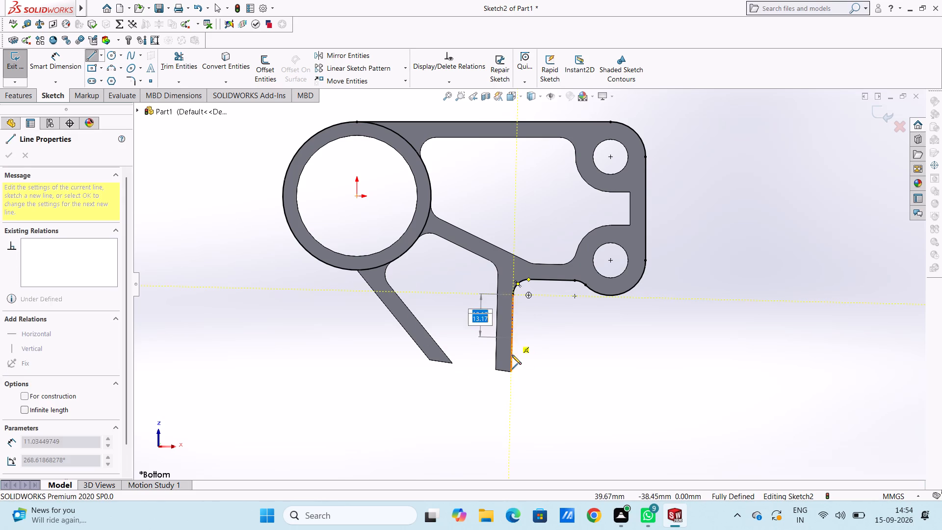
click(510, 371)
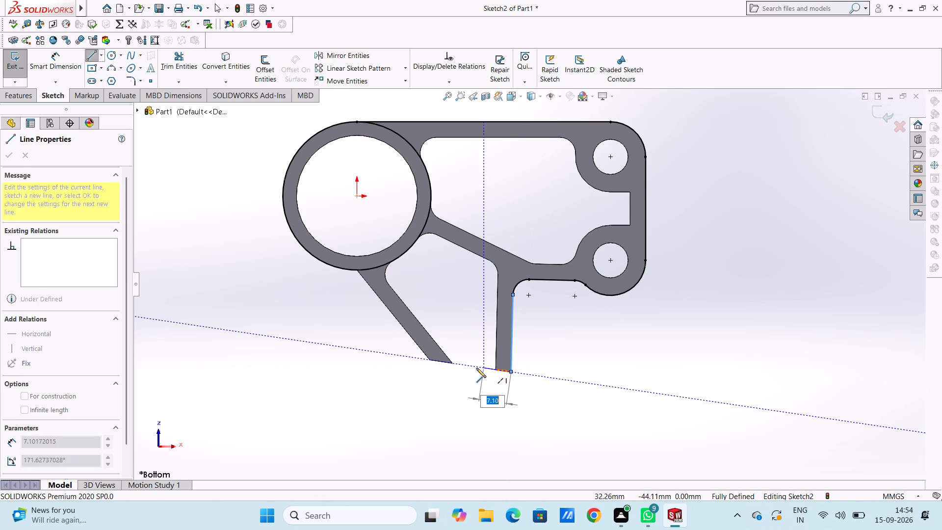
click(429, 361)
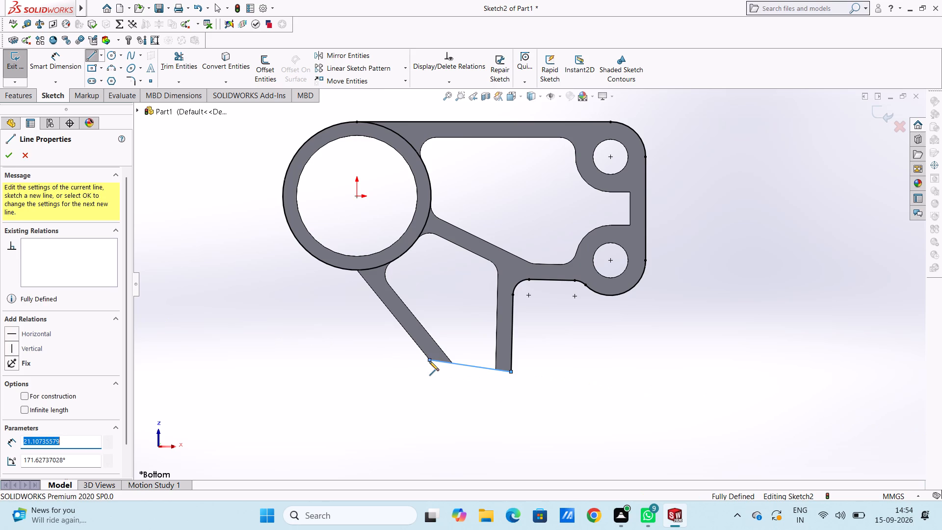
click(358, 269)
key(Escape)
key(Escape)
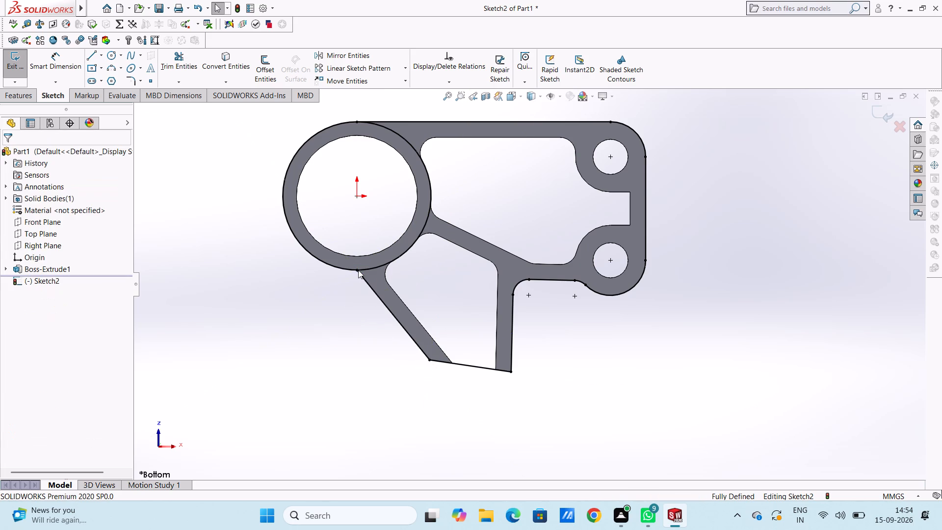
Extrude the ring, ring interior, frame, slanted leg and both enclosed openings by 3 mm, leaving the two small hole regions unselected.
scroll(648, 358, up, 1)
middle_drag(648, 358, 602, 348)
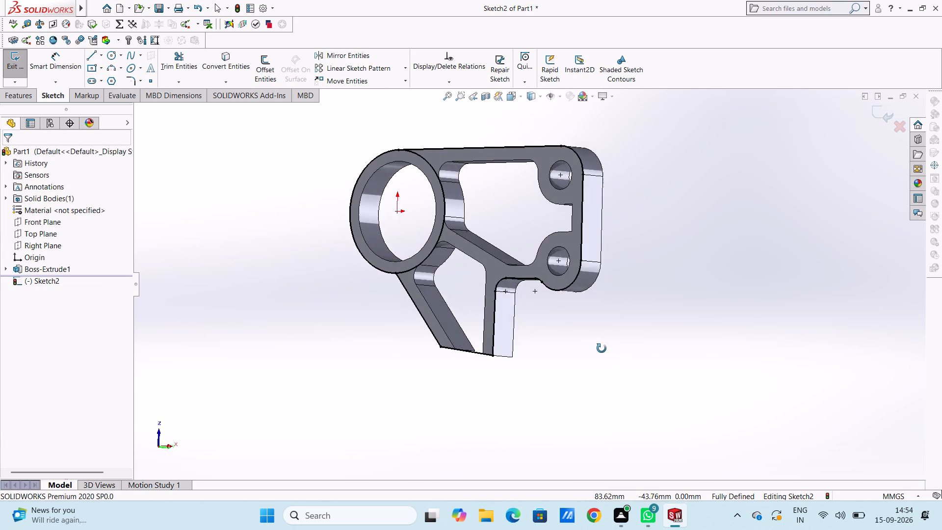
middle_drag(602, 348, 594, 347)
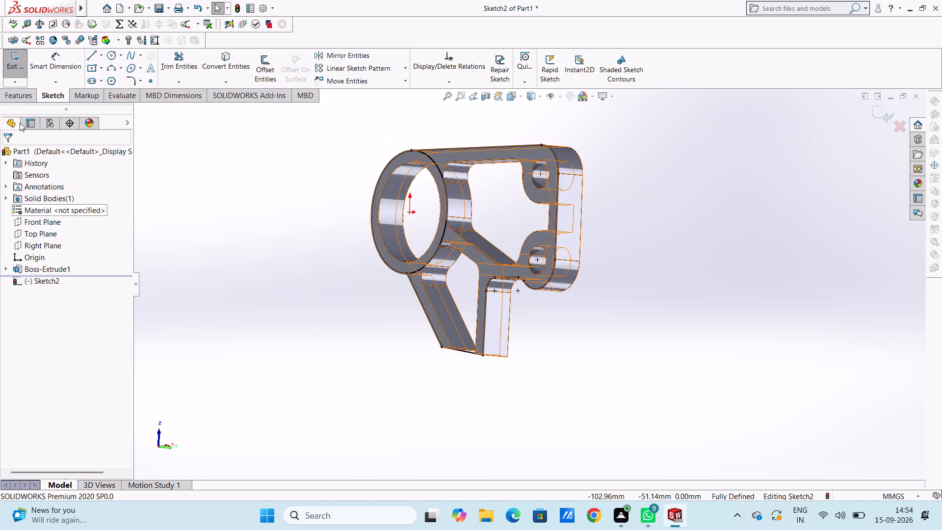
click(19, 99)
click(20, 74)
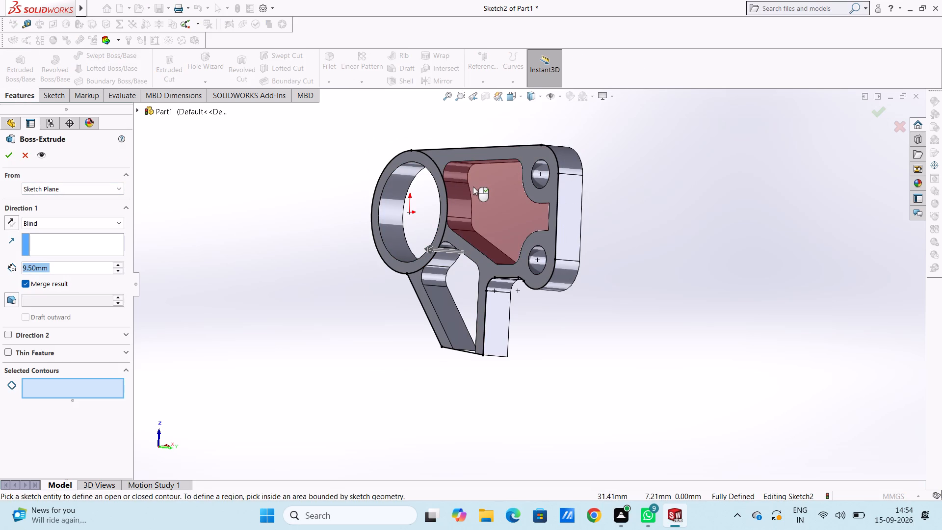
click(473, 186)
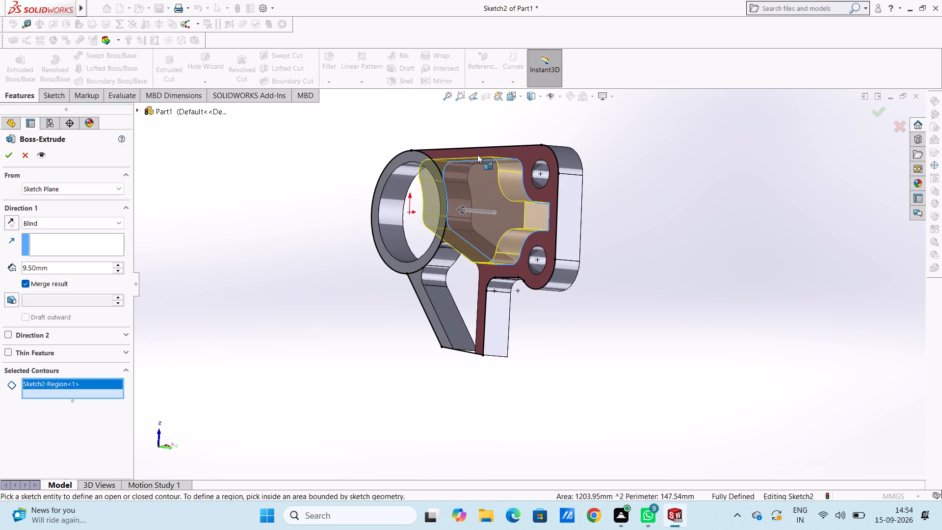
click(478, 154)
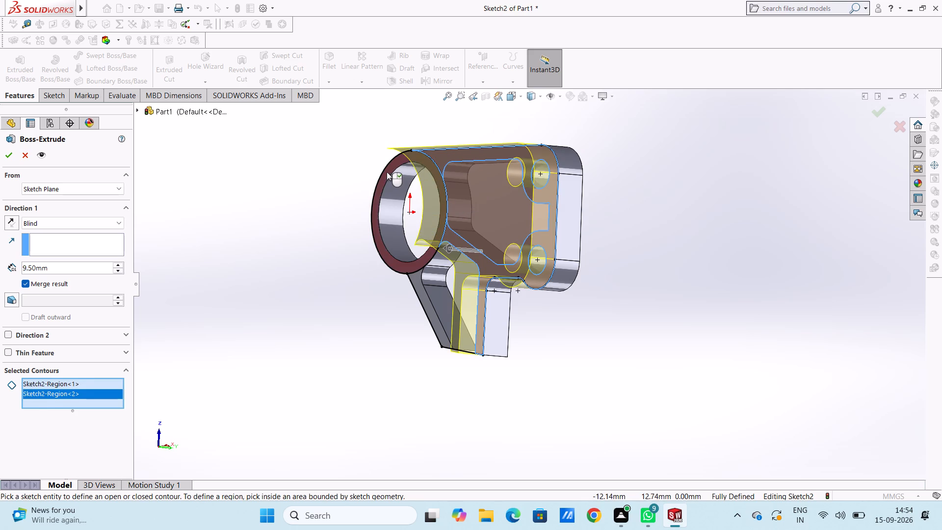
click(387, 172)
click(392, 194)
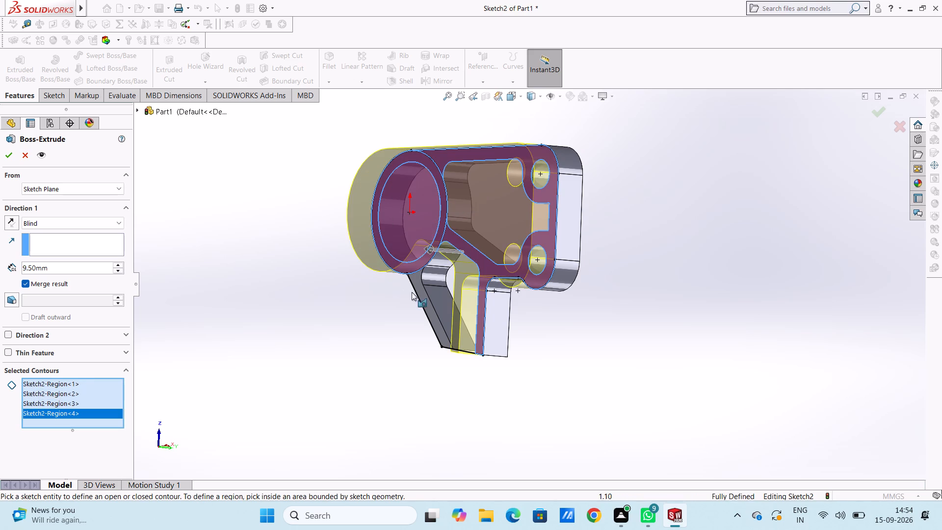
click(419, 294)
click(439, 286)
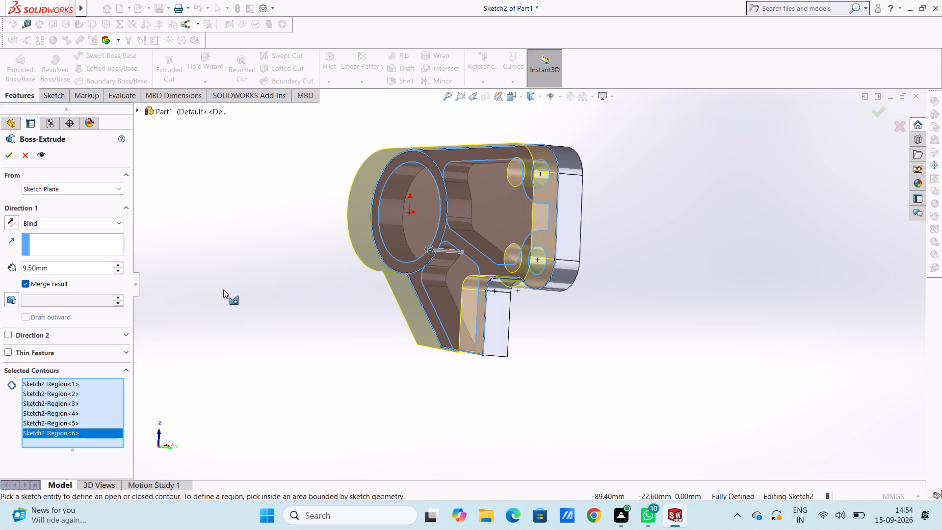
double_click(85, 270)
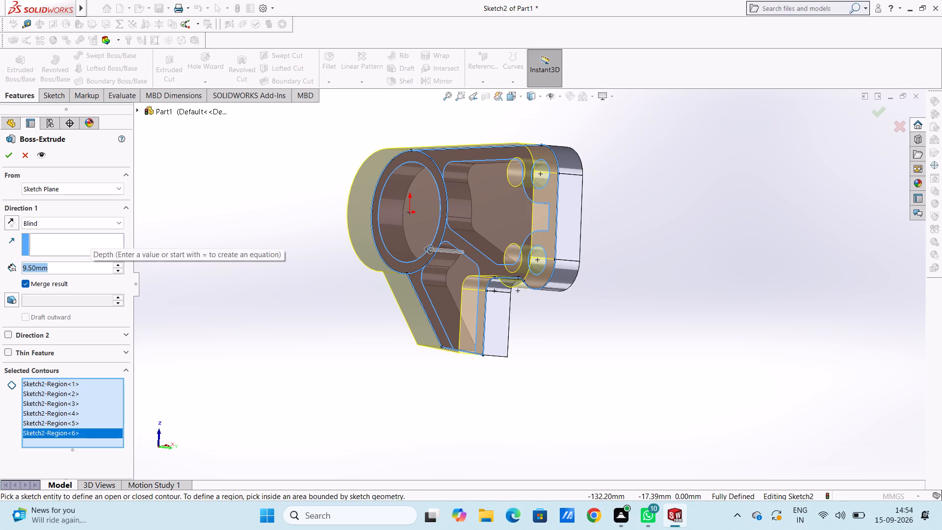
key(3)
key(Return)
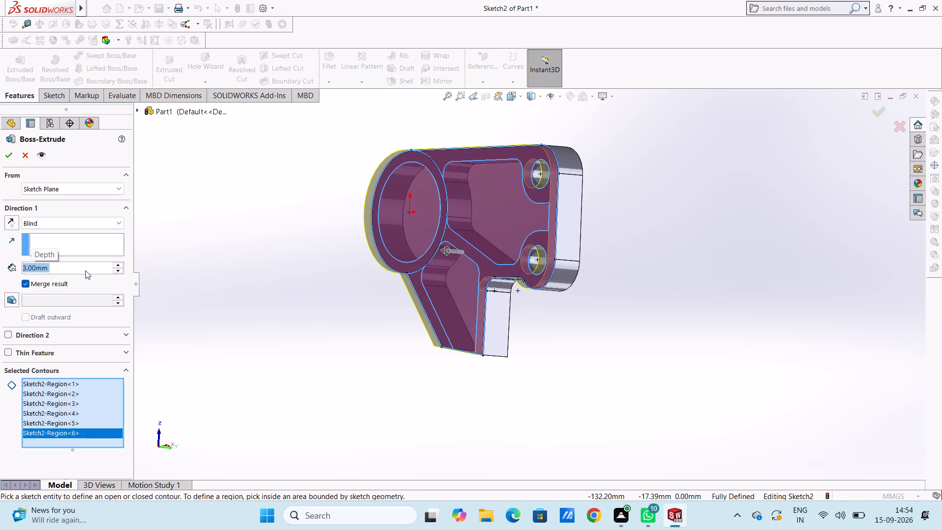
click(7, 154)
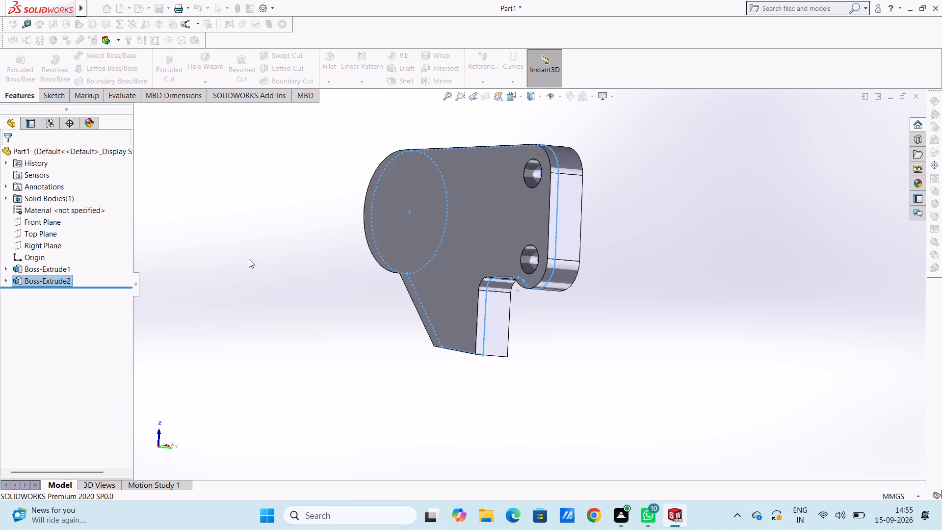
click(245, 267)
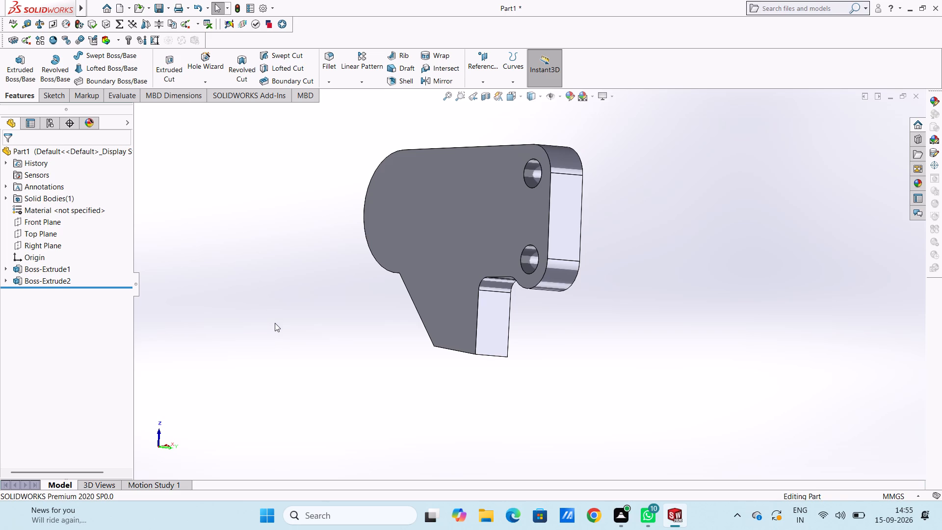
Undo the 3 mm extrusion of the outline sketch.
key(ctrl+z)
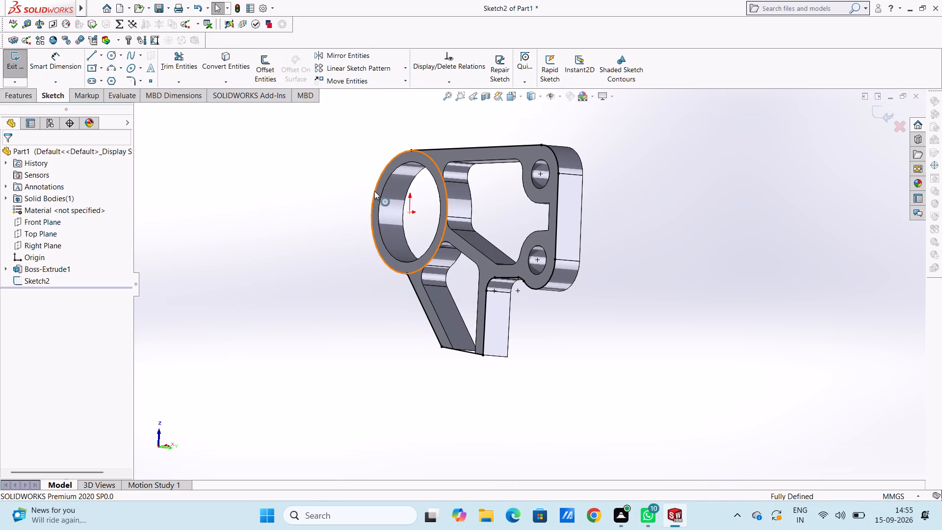
Extrude all eight regions of the outline sketch by 3 mm, including the slanted leg and both small hole regions.
click(10, 102)
click(14, 71)
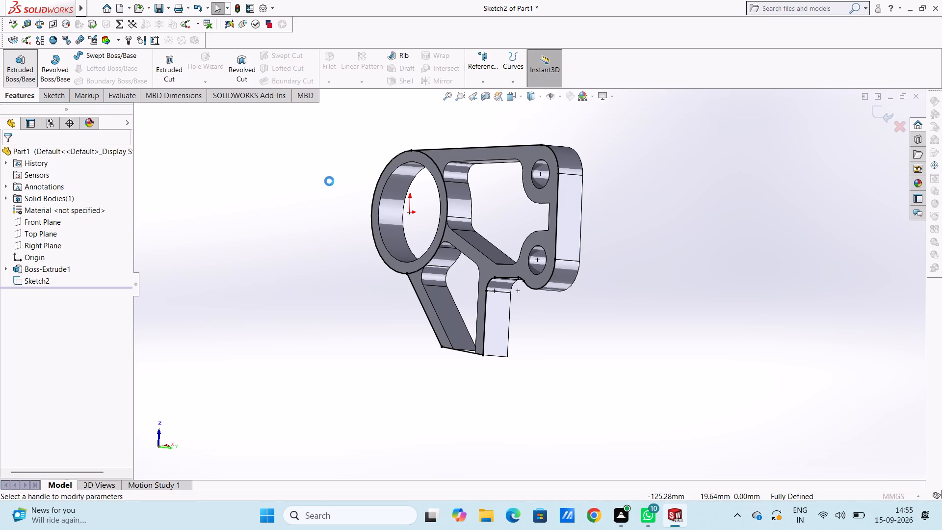
click(384, 175)
click(406, 186)
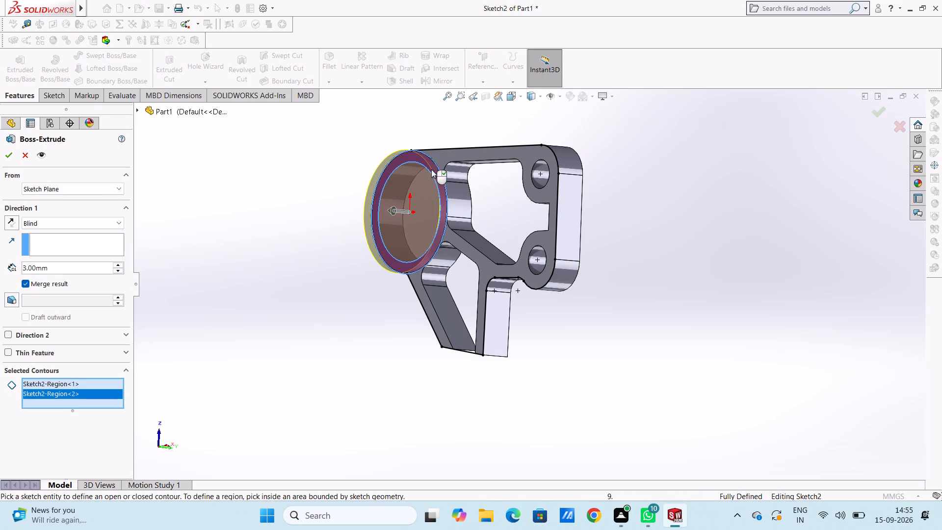
click(441, 158)
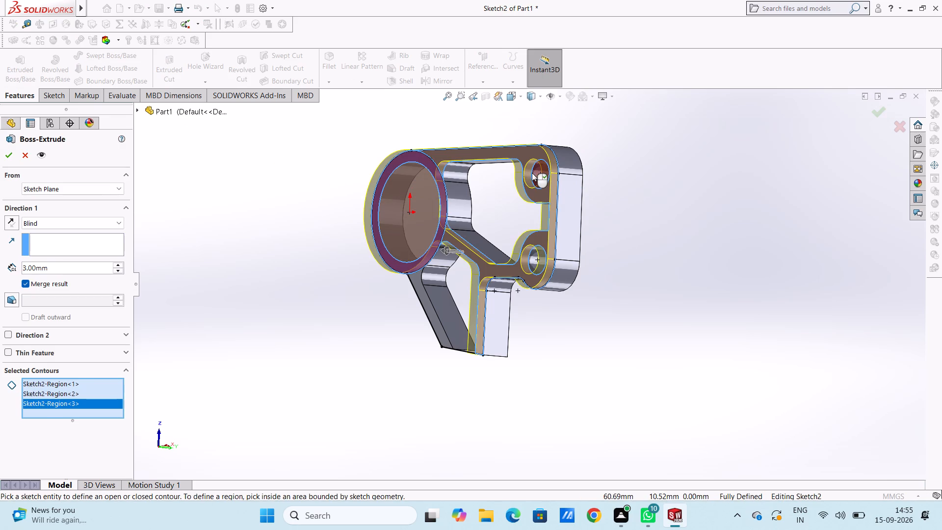
click(533, 173)
click(529, 257)
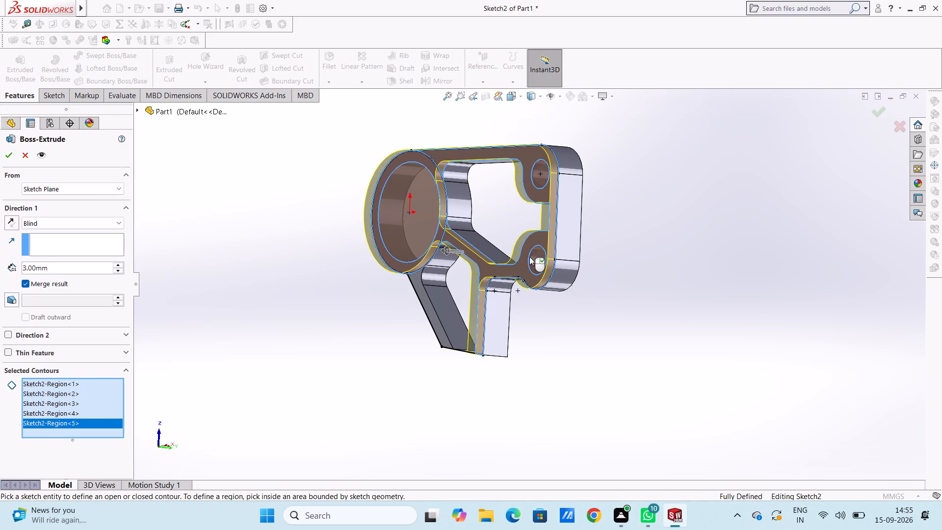
click(476, 209)
click(449, 285)
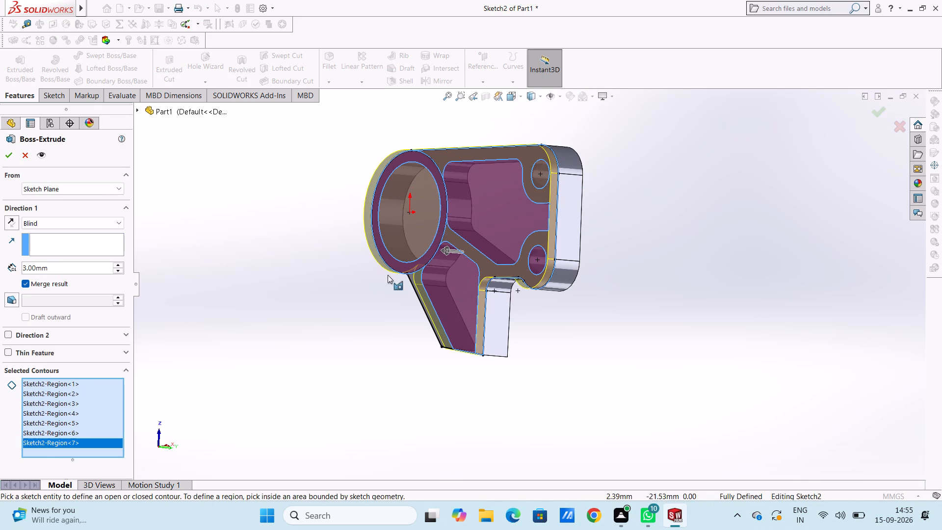
click(10, 155)
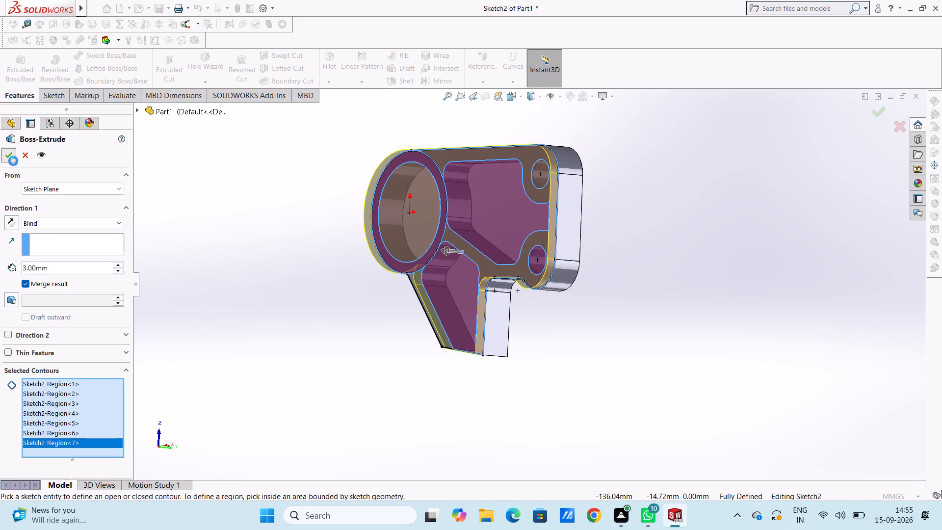
click(286, 266)
middle_drag(286, 266, 319, 280)
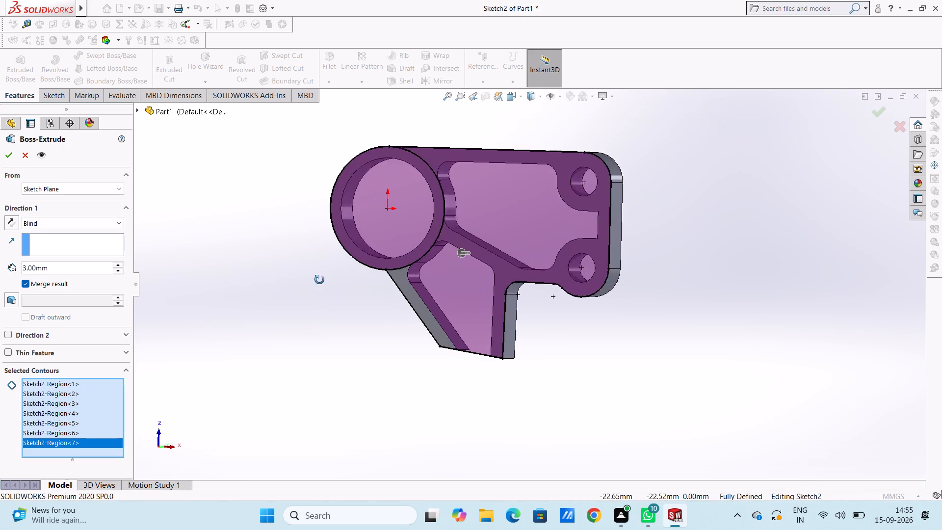
middle_drag(319, 280, 340, 283)
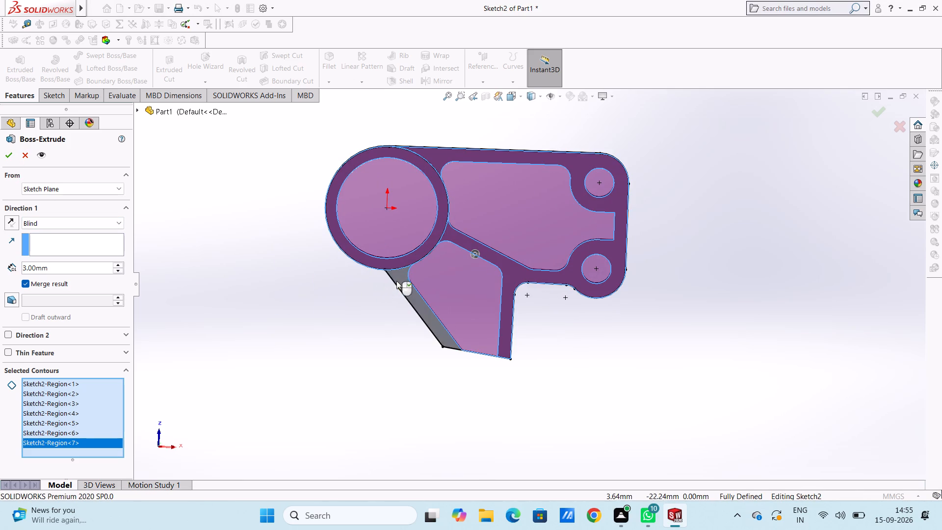
click(400, 279)
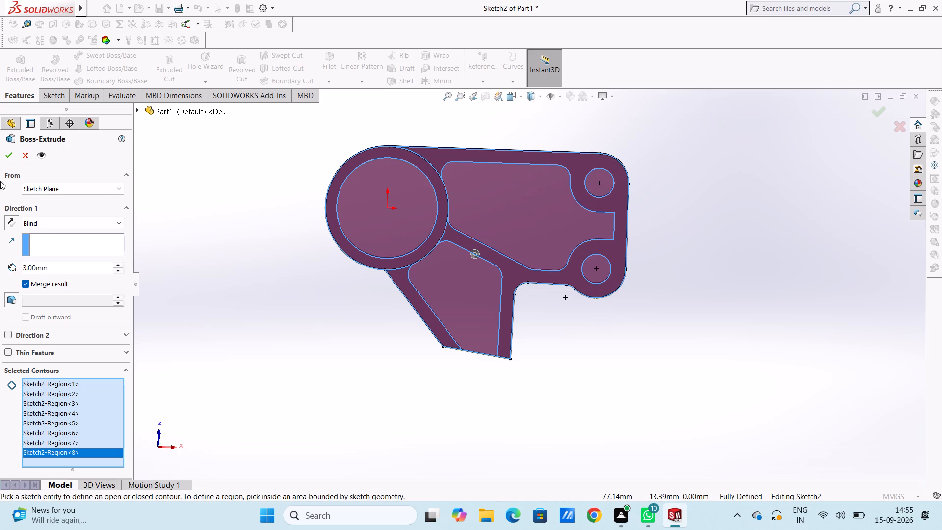
click(8, 159)
click(187, 241)
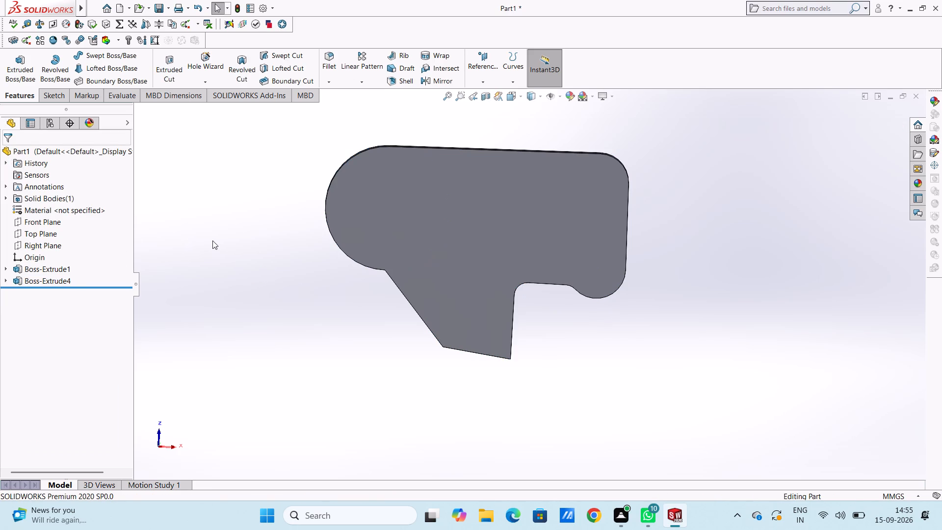
Examine the bracket from above and at oblique angles to check how the backing plate closes the bore, holes and pockets.
key(ctrl+1)
key(ctrl+5)
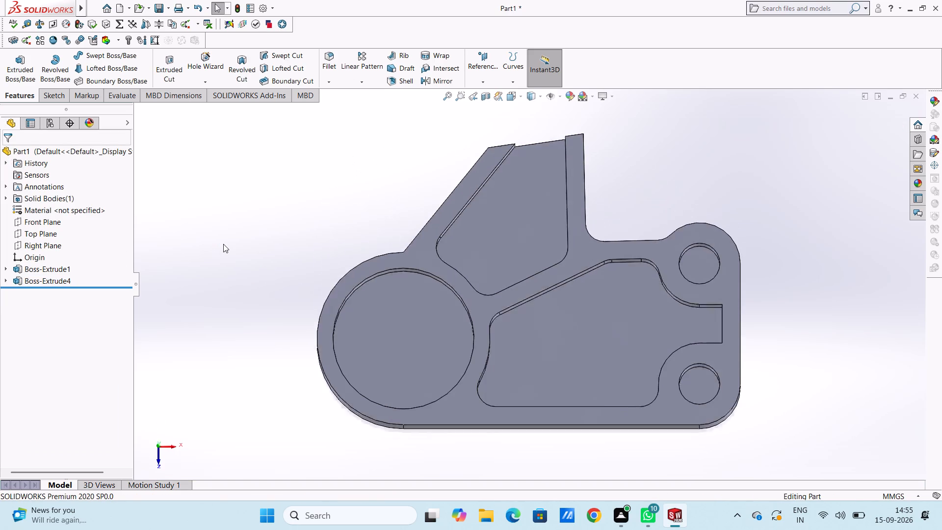
scroll(220, 247, down, 1)
scroll(221, 246, up, 1)
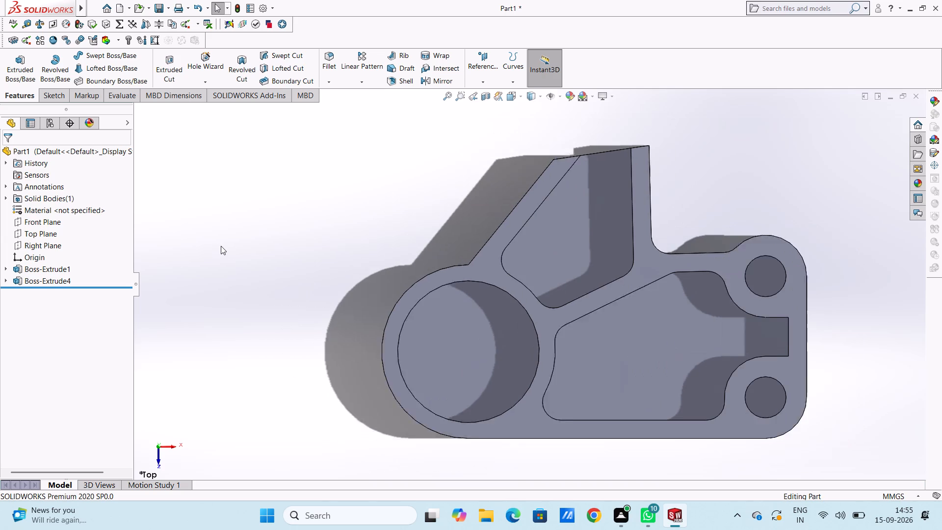
scroll(221, 246, up, 1)
middle_drag(302, 274, 288, 268)
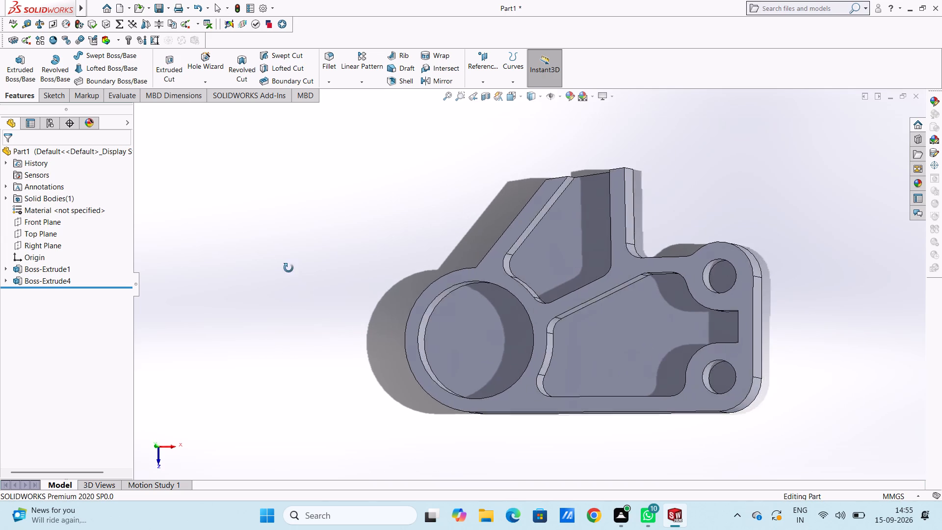
middle_drag(288, 268, 268, 299)
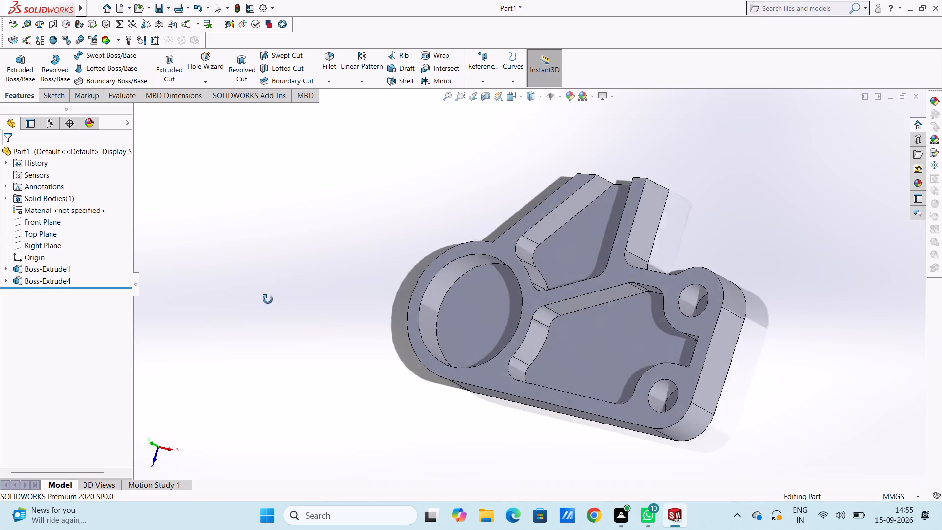
middle_drag(268, 299, 297, 340)
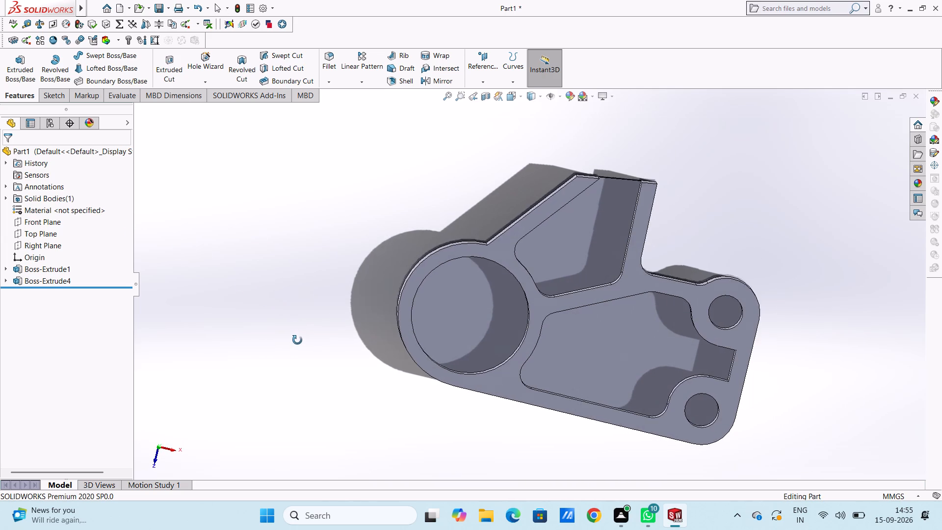
middle_drag(297, 340, 297, 333)
scroll(297, 333, up, 1)
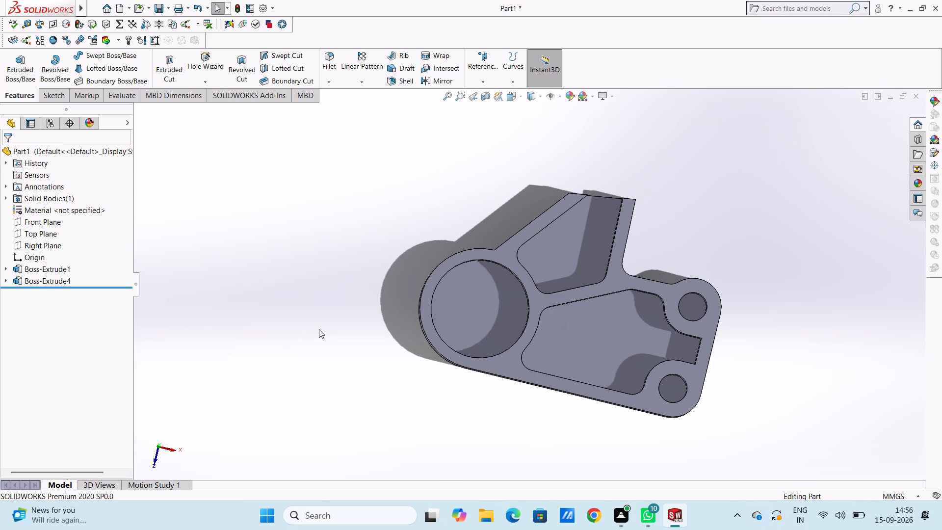
Start a sketch on the bracket's top face and draw a 16.5 mm radius circle centred on the origin.
key(ctrl+5)
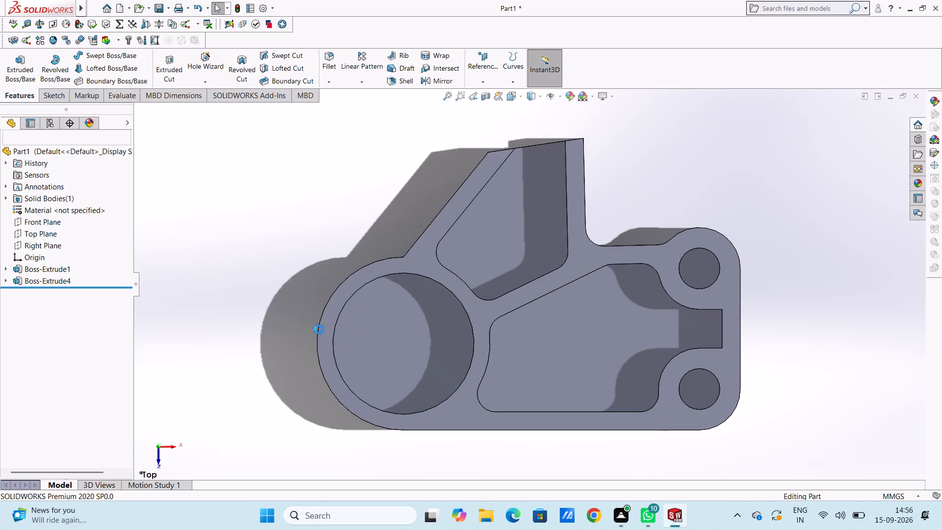
click(336, 300)
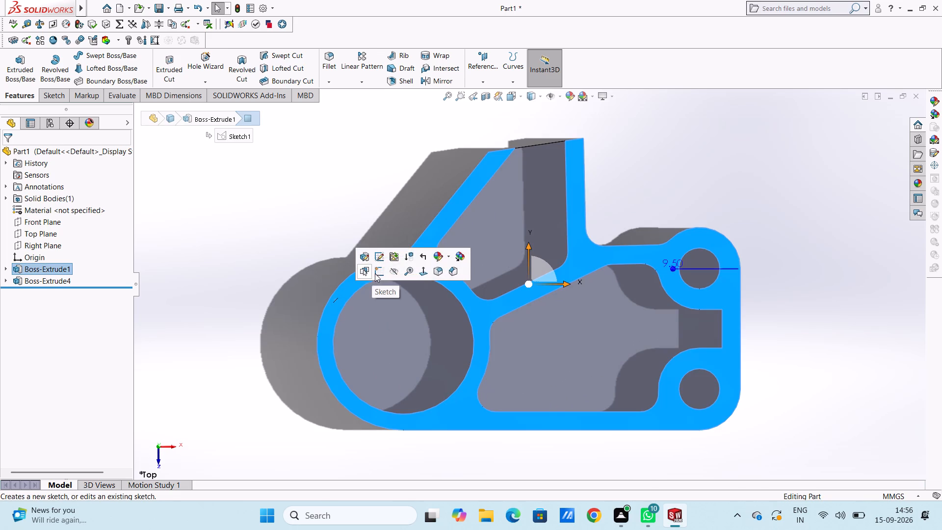
click(375, 273)
click(314, 272)
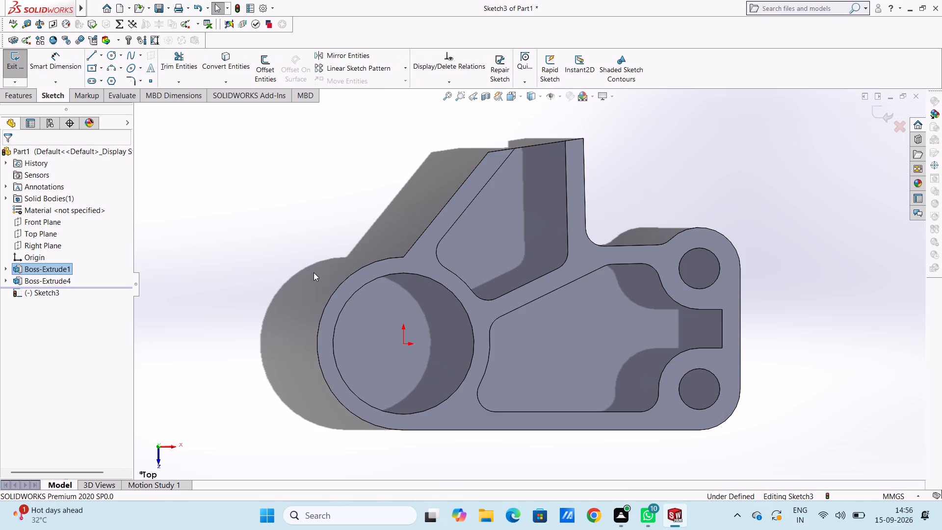
click(110, 53)
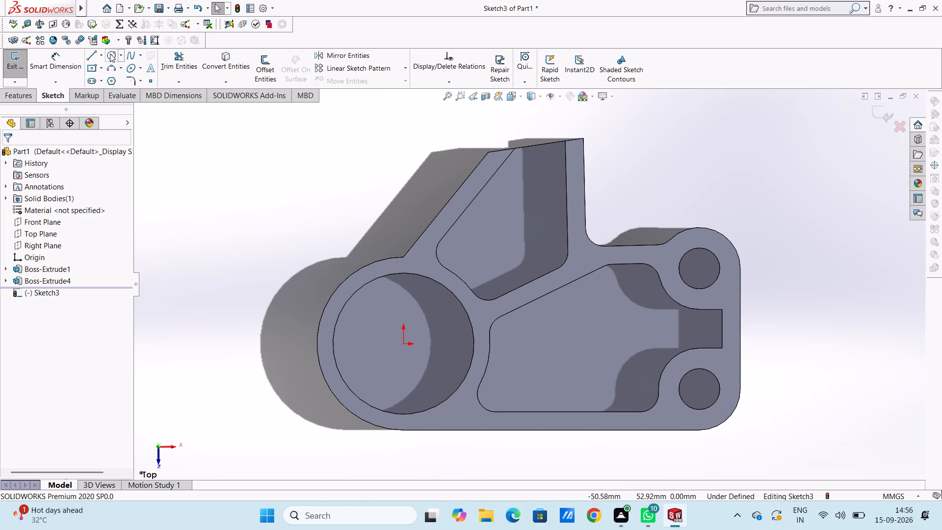
click(403, 343)
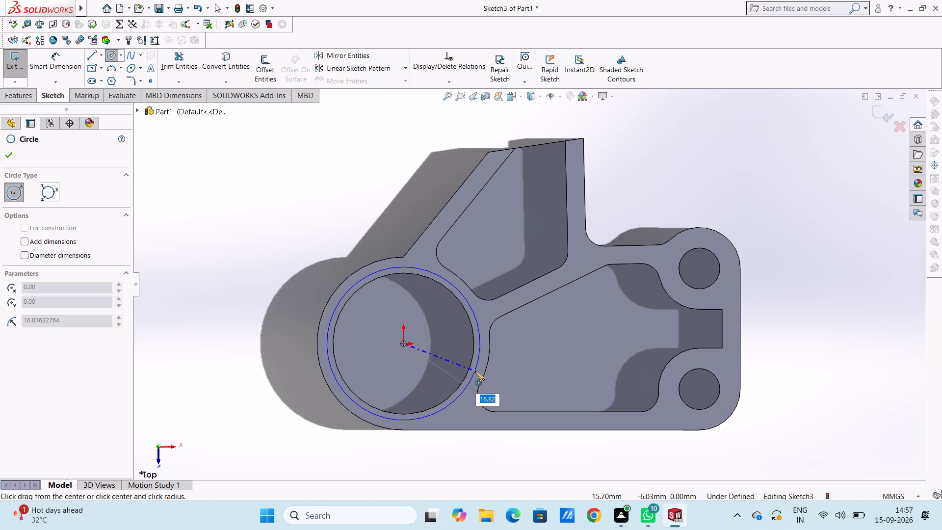
text(16.5)
key(Return)
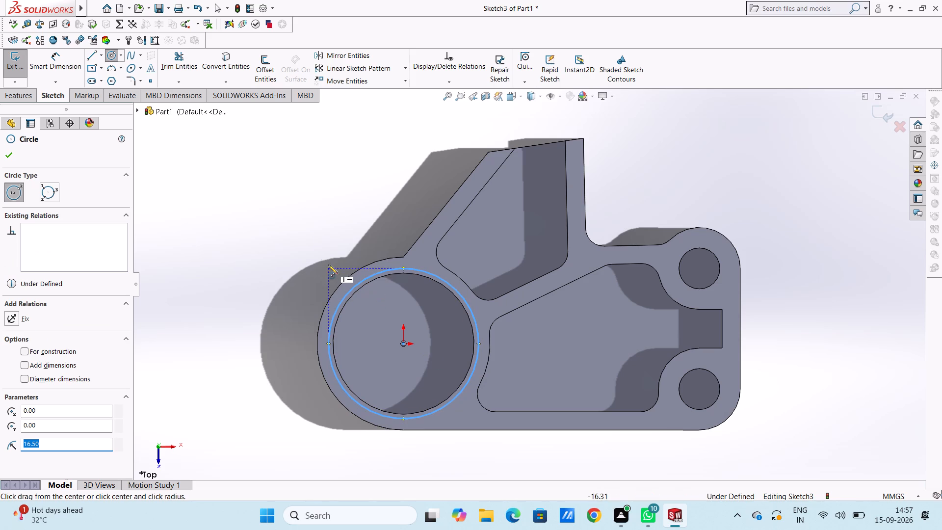
key(Escape)
key(Escape)
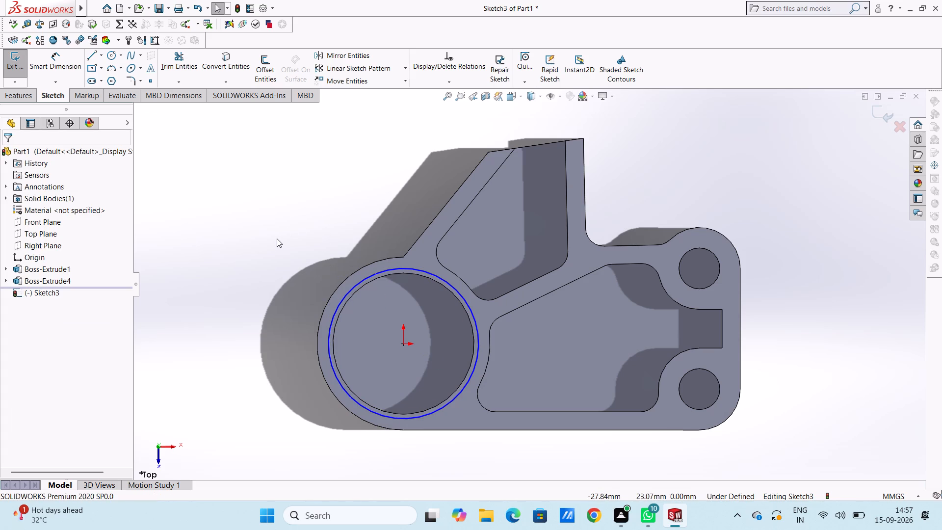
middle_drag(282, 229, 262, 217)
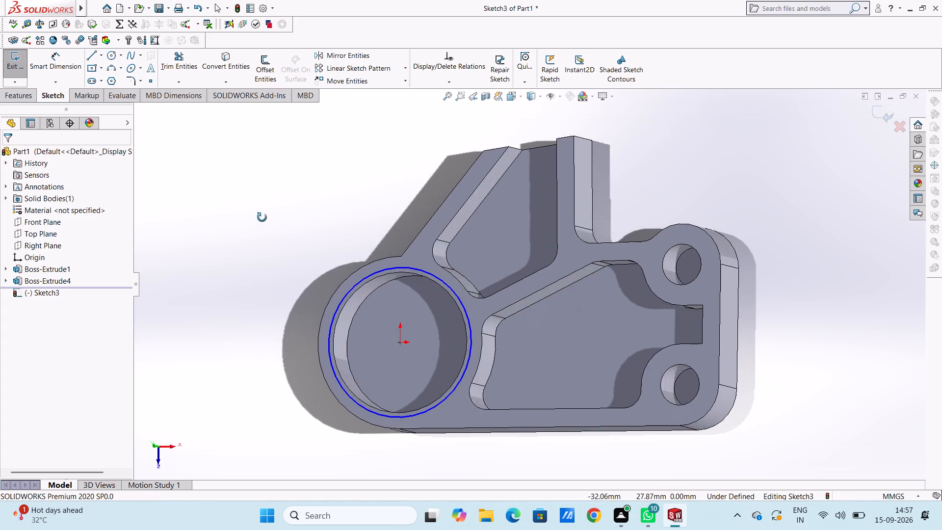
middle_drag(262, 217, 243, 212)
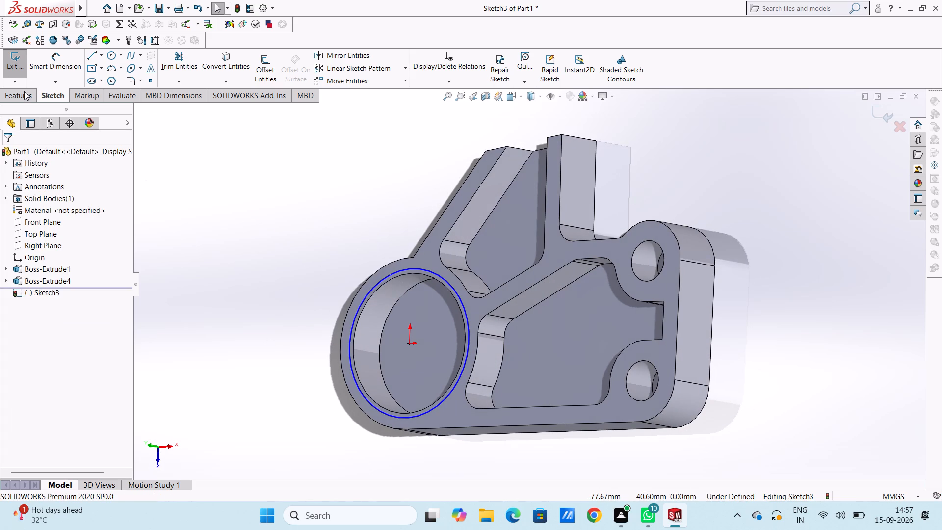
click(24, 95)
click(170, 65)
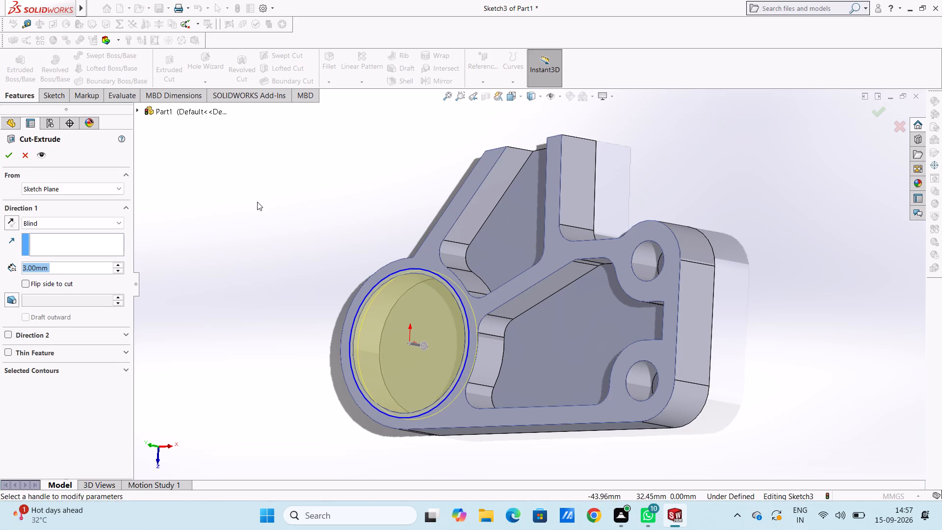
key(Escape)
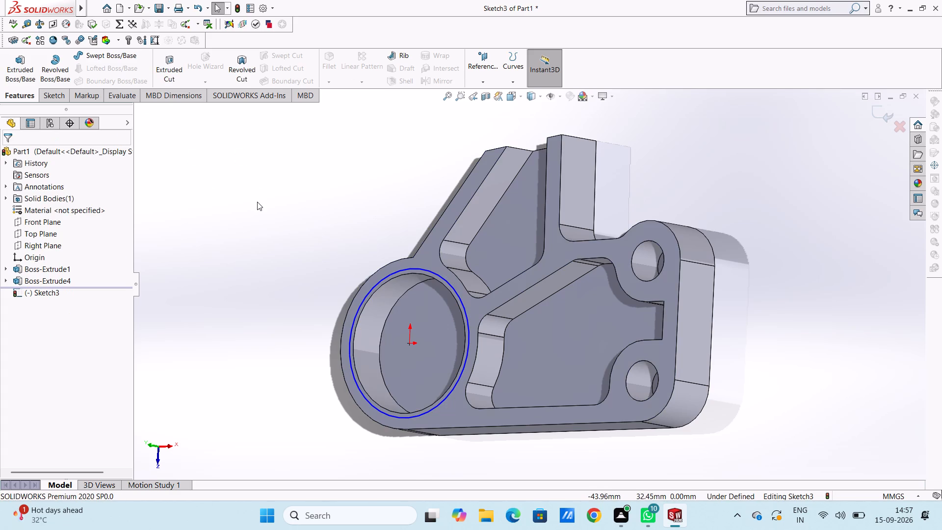
Draw a second circle of 15.5 mm radius centred on the origin, snapped to the large bore's edge.
key(ctrl+5)
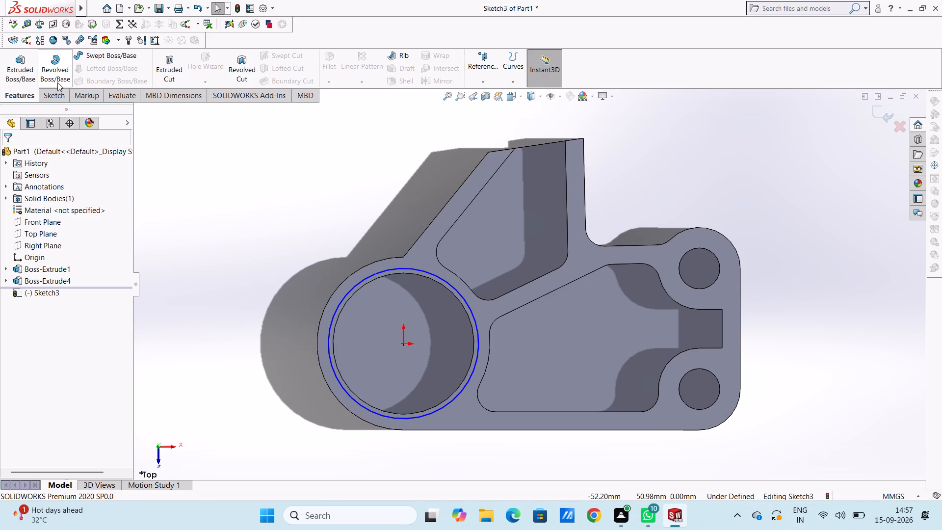
click(59, 95)
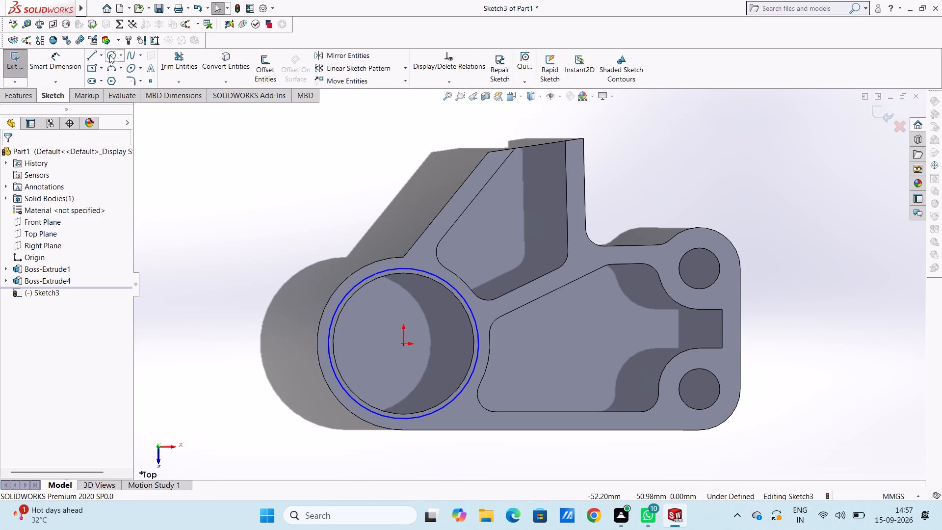
click(109, 55)
click(403, 343)
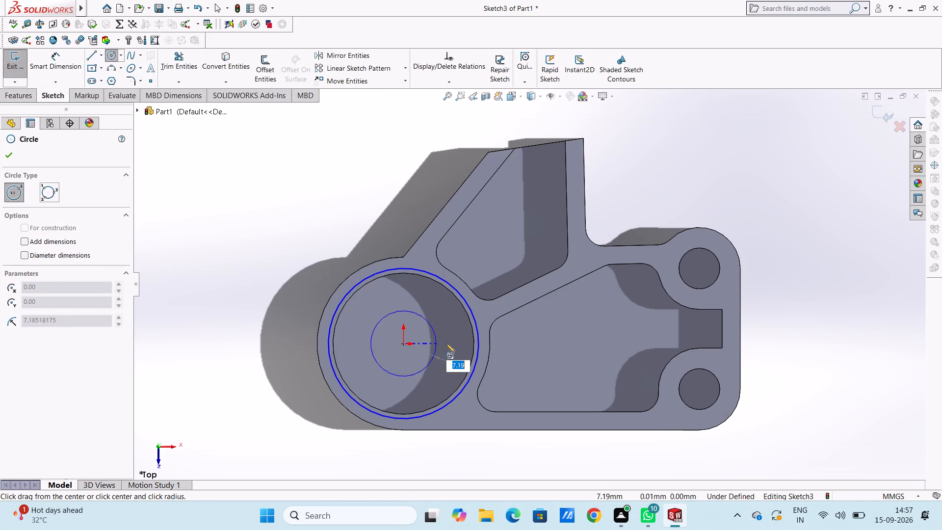
click(475, 334)
key(Escape)
key(Escape)
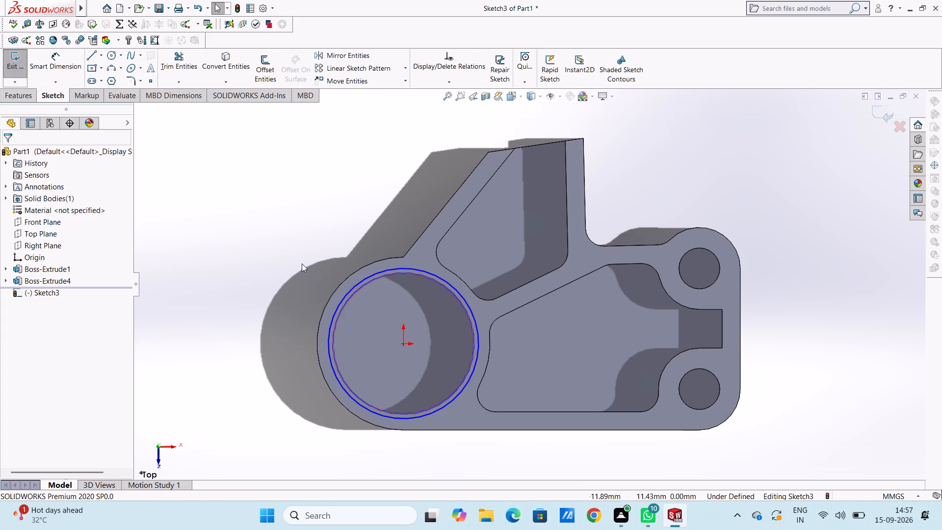
Dimension the diameter of the outer sketch circle around the large bore.
click(57, 73)
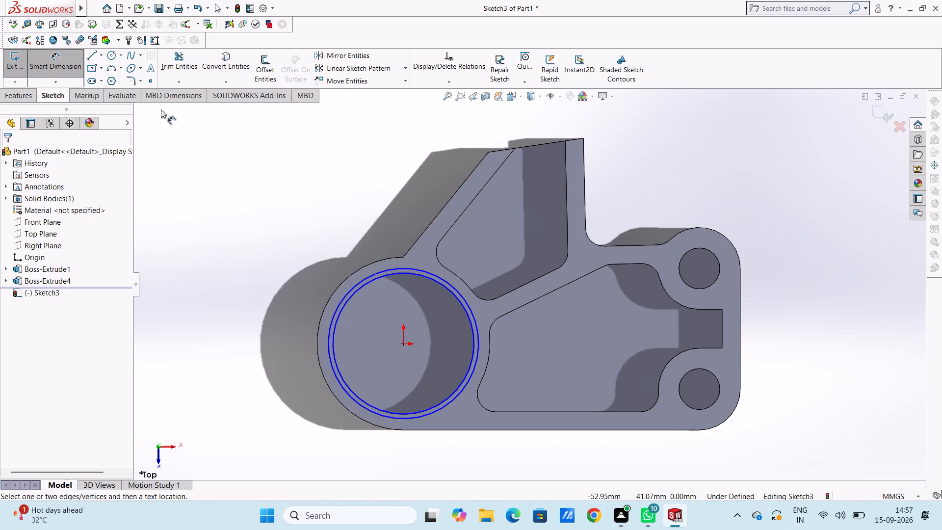
click(348, 294)
click(255, 167)
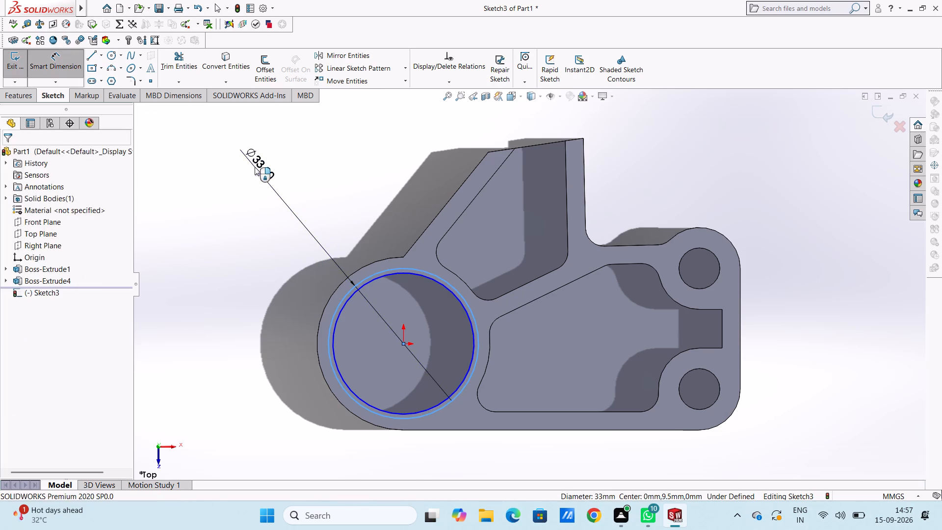
key(Return)
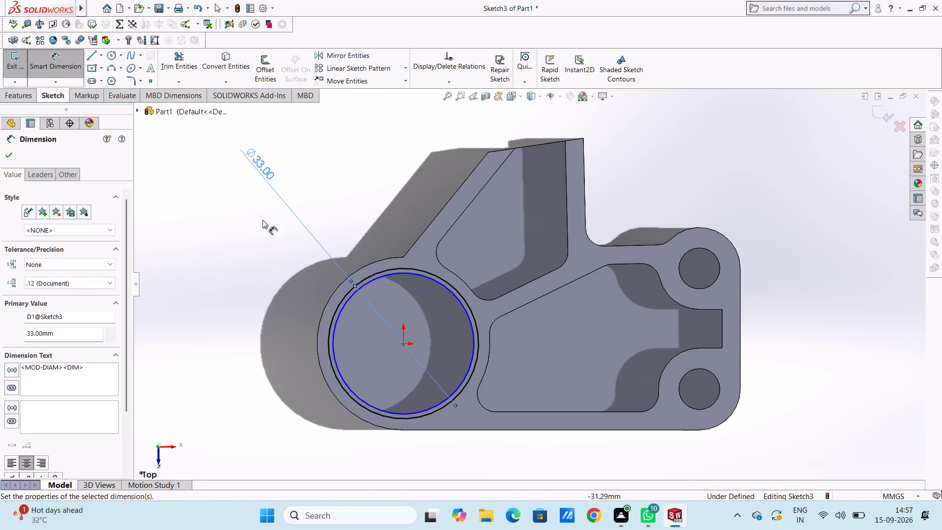
Dimension the diameter of the inner sketch circle on the large bore's edge.
click(263, 228)
click(379, 279)
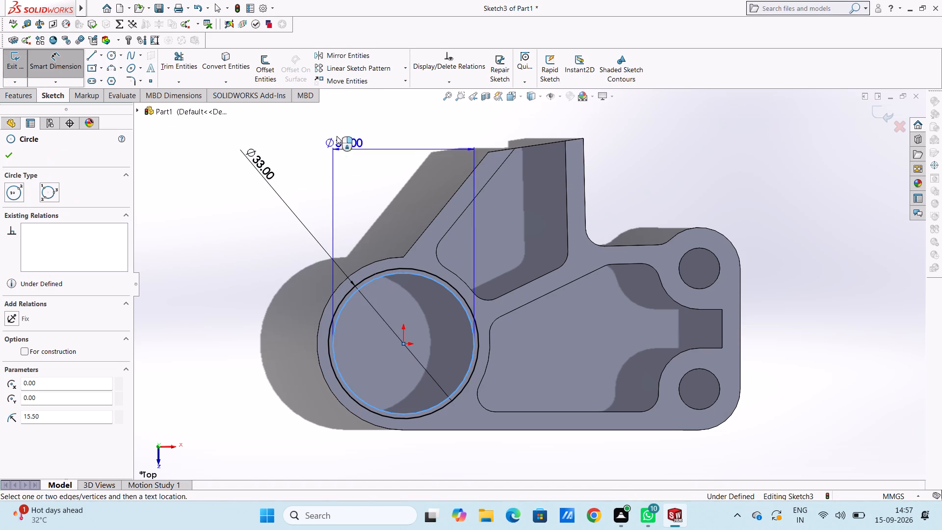
click(312, 146)
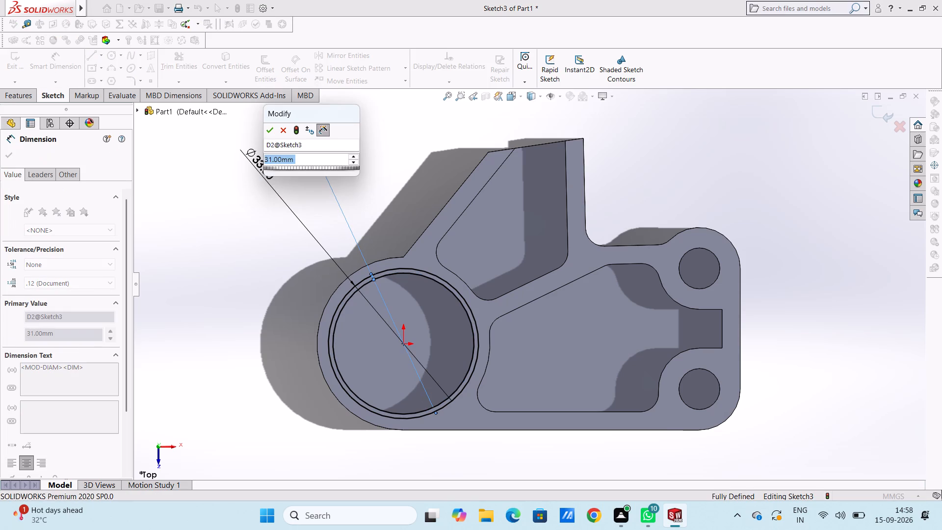
key(Return)
click(229, 246)
key(Escape)
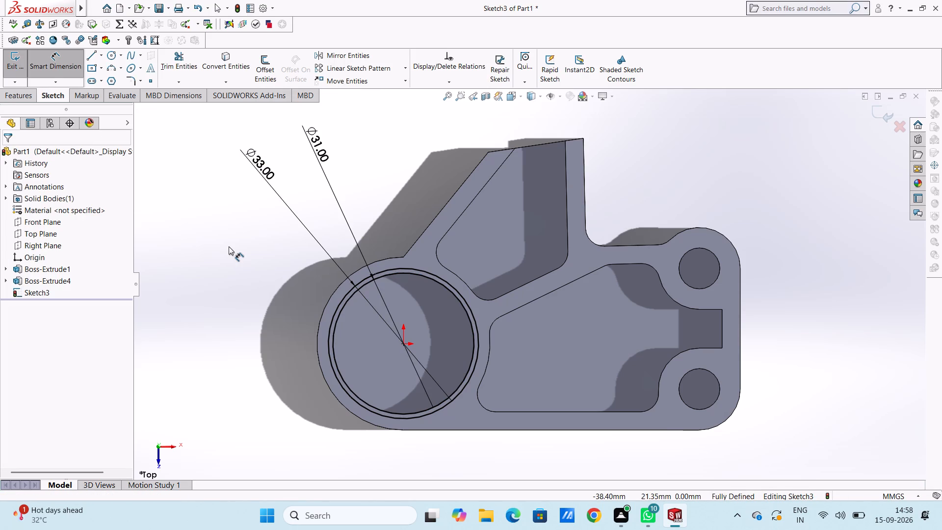
Cut-extrude the ring between the two sketch circles to a blind depth of 5 mm around the large bore.
middle_drag(261, 250, 237, 247)
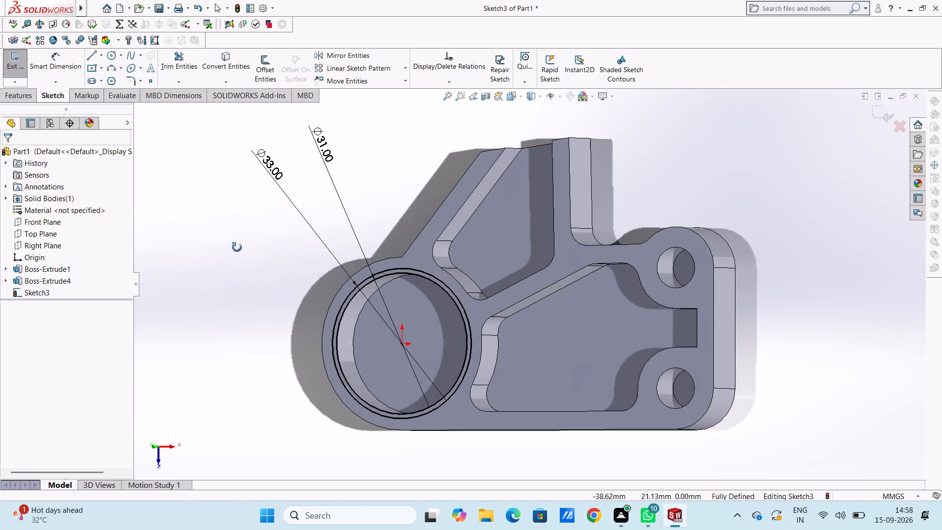
middle_drag(237, 247, 236, 247)
click(15, 95)
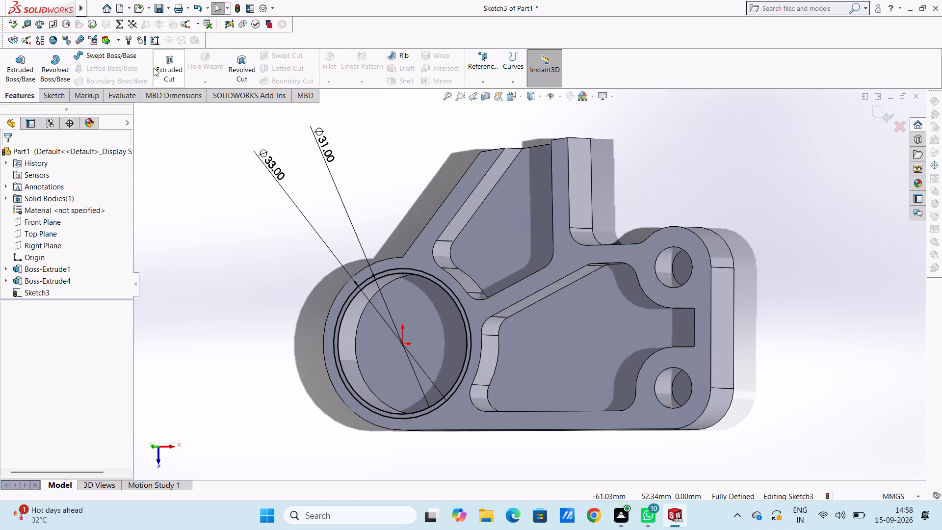
click(167, 66)
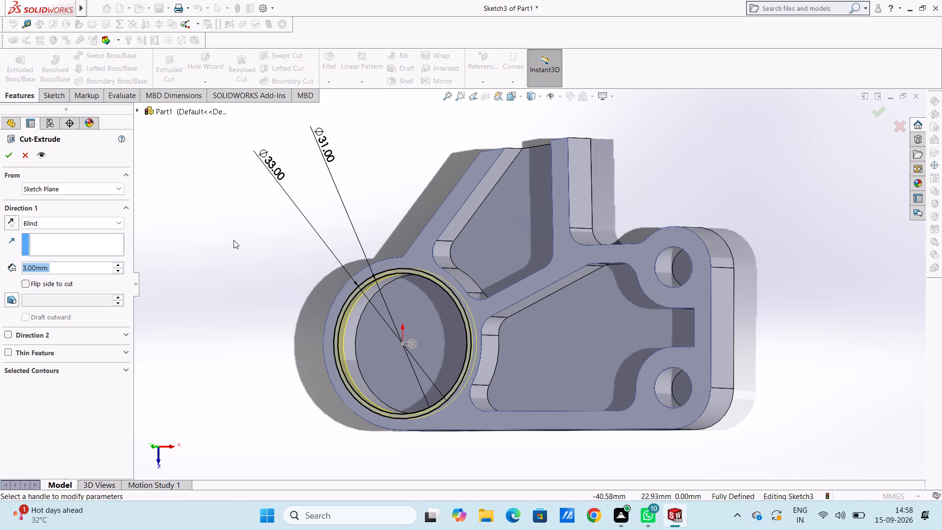
key(5)
key(Return)
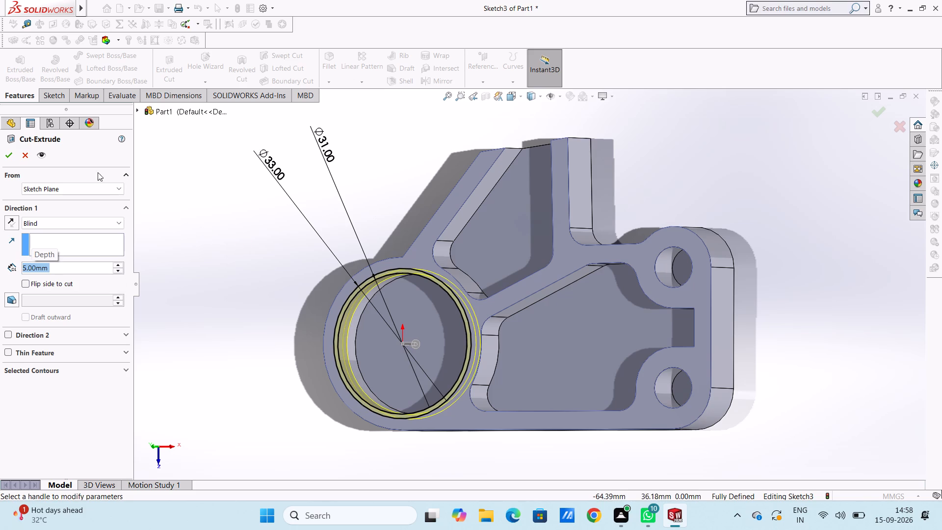
click(10, 163)
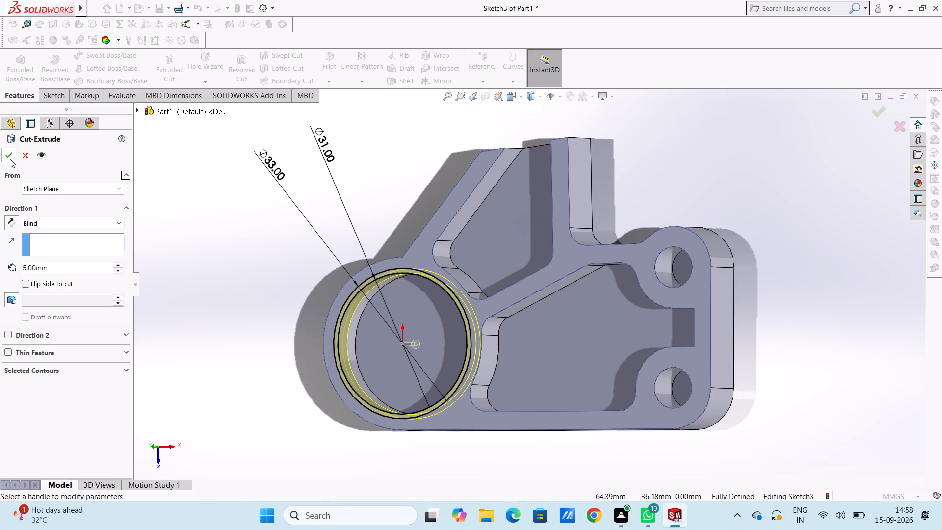
click(10, 159)
click(215, 226)
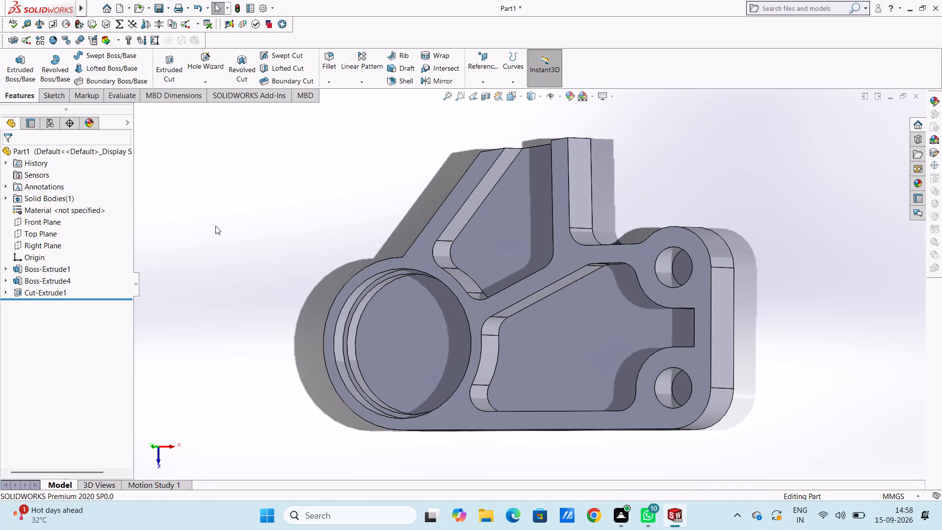
Start a sketch on the backing plate's bottom face and draw a 25 mm radius circle centred on the origin.
key(ctrl+5)
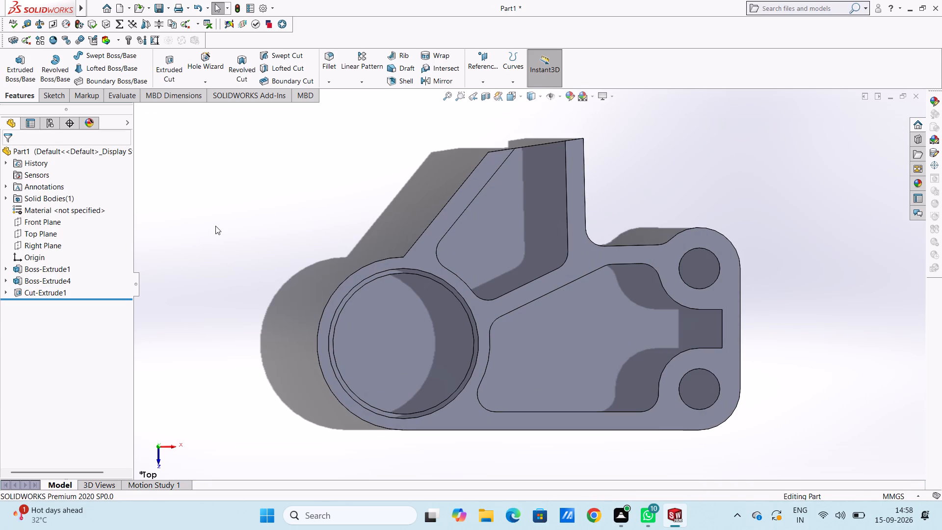
key(ctrl+7)
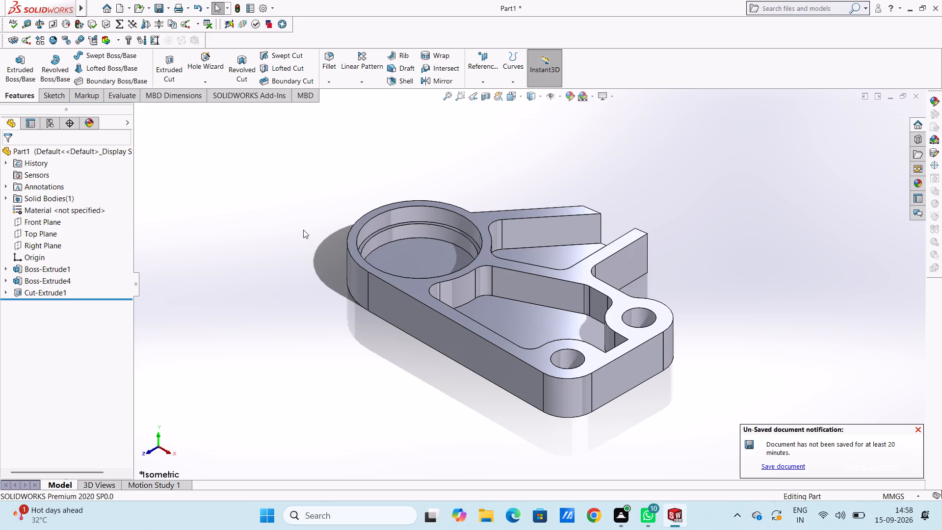
key(ctrl+1)
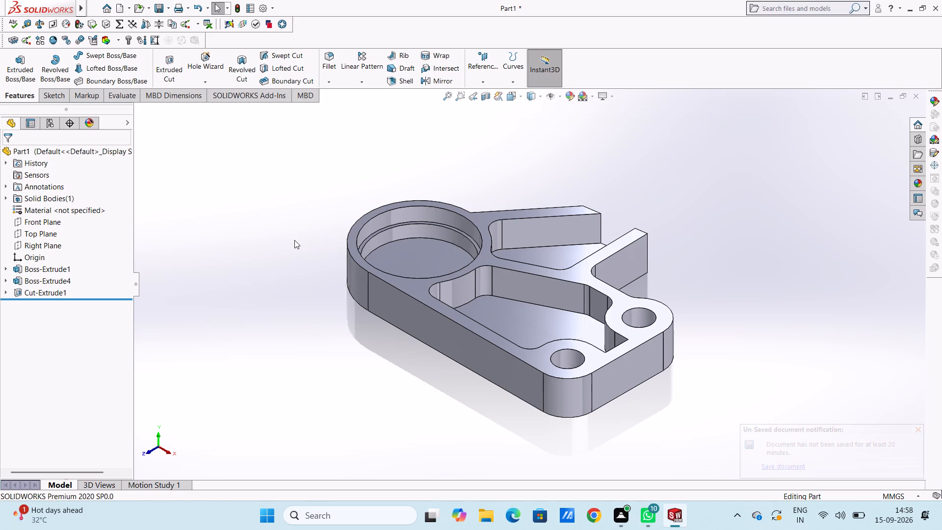
key(ctrl+5)
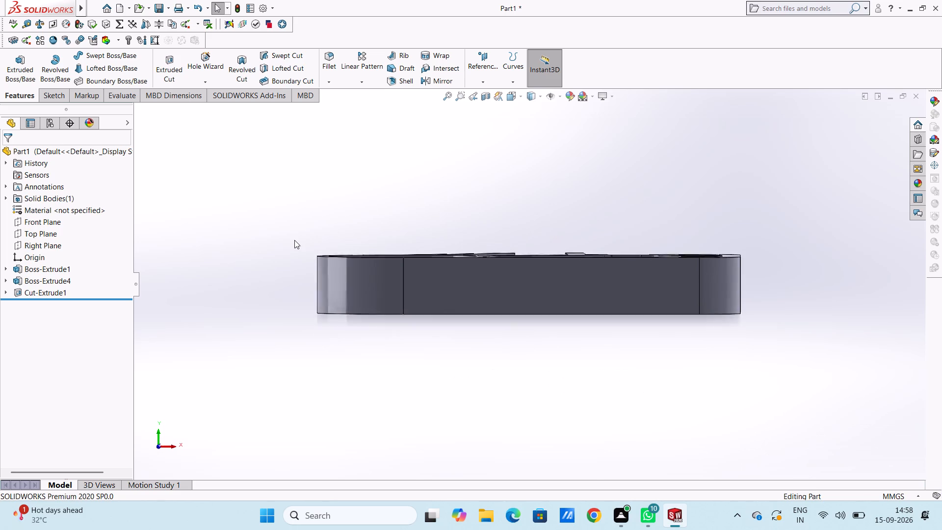
key(ctrl+6)
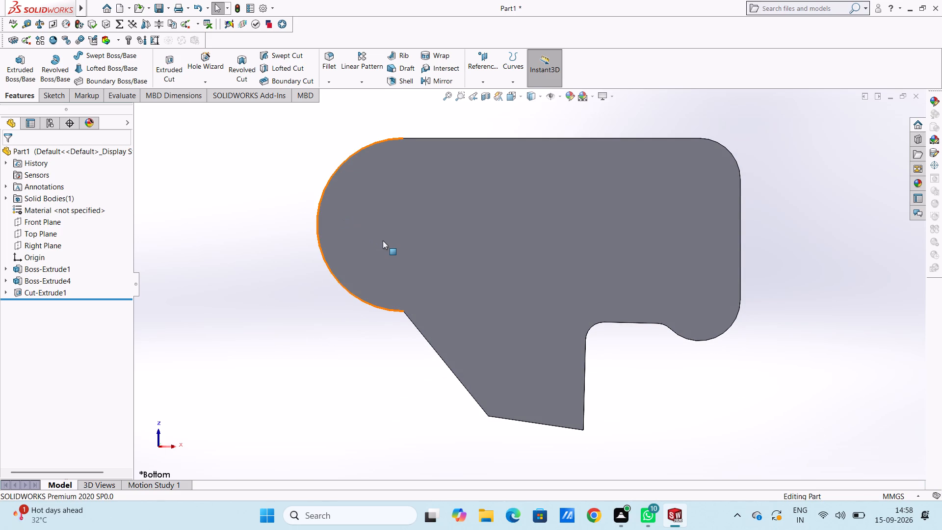
click(383, 239)
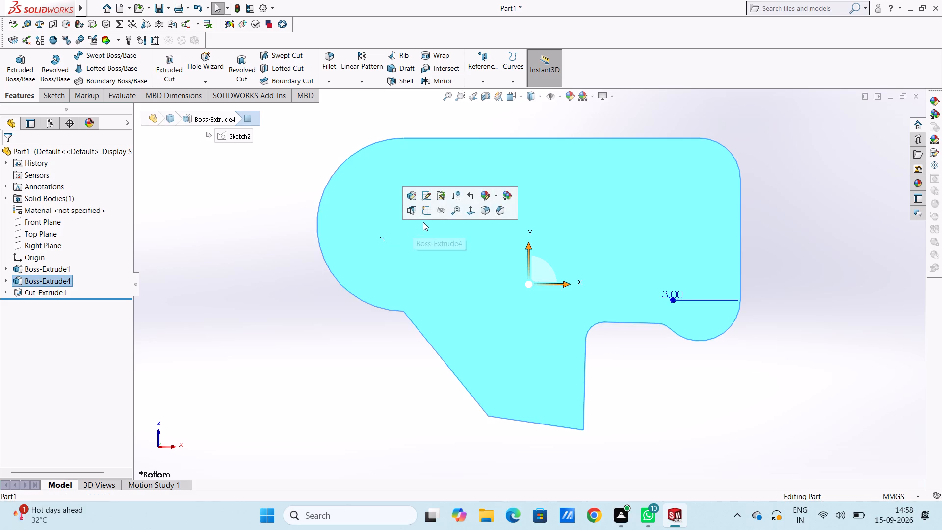
click(425, 216)
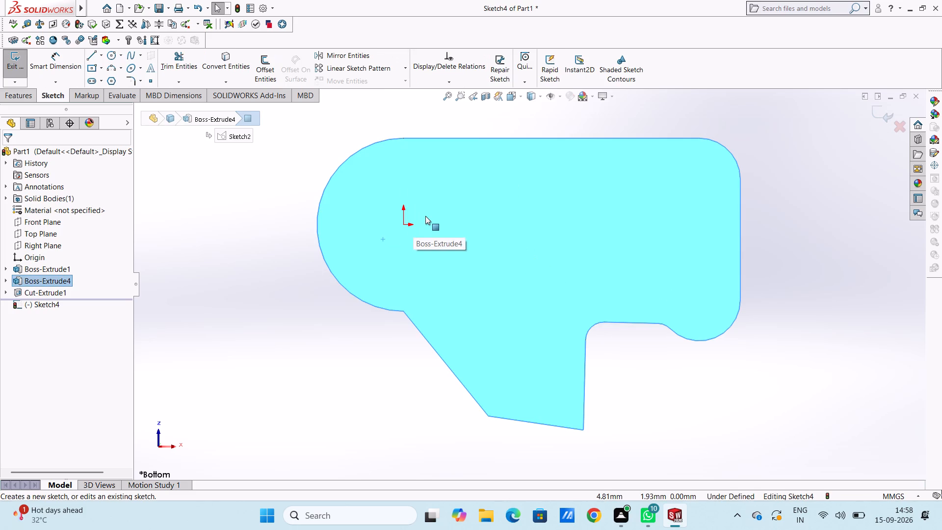
click(112, 53)
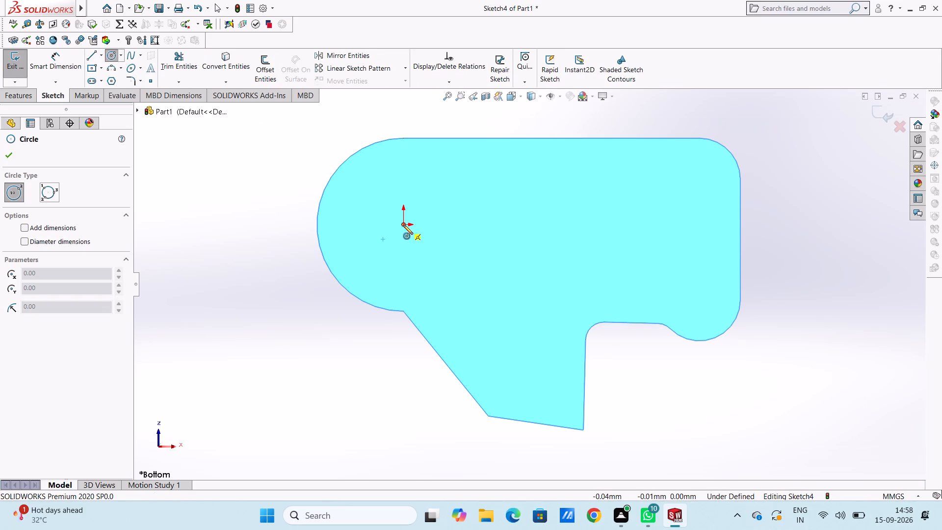
click(403, 224)
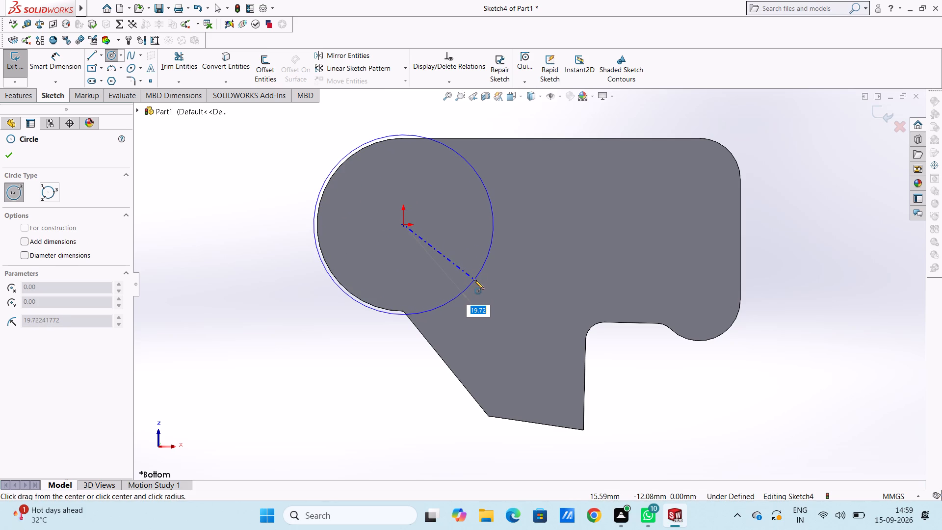
text(25)
key(Return)
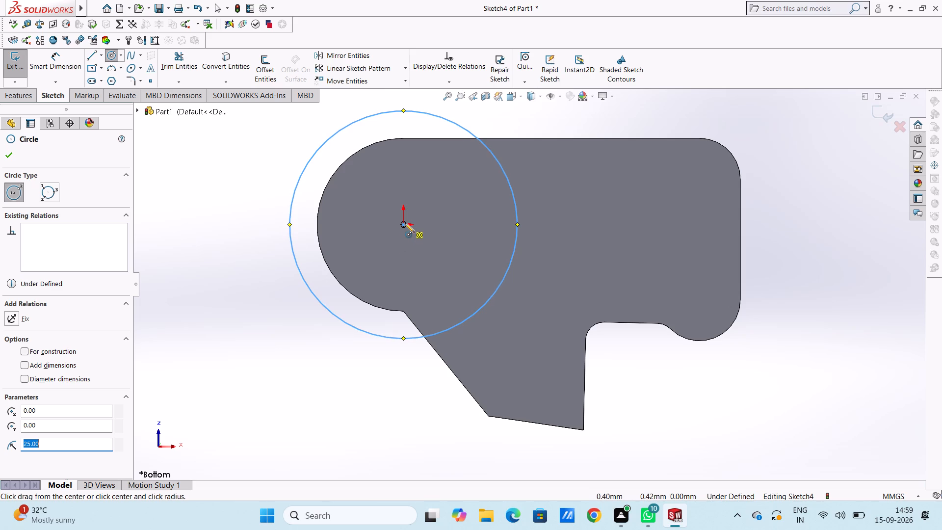
Draw a second circle of 20 mm radius centred on the origin, inside the first circle.
click(403, 225)
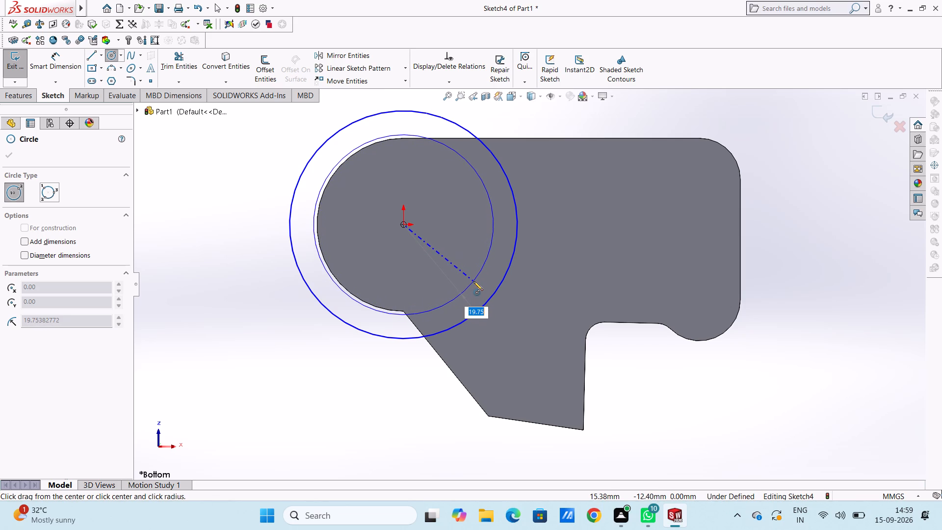
text(20)
key(Return)
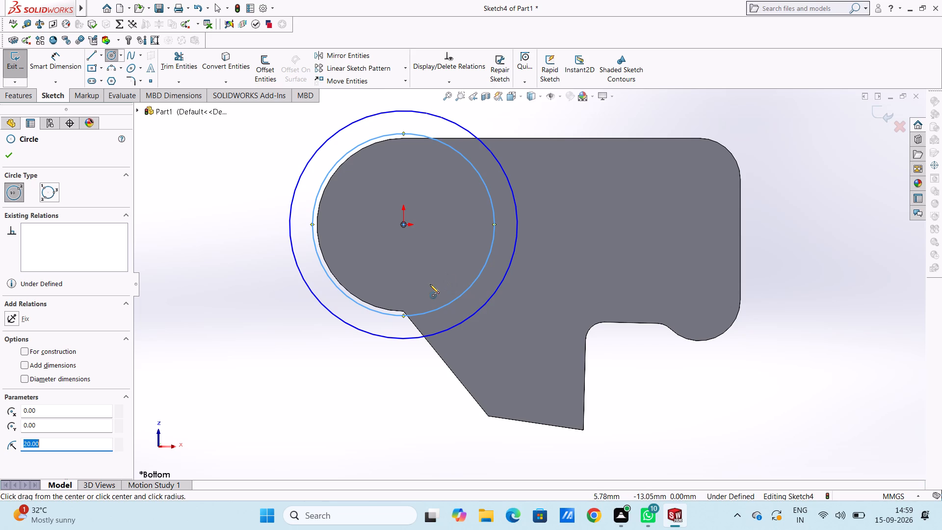
key(Escape)
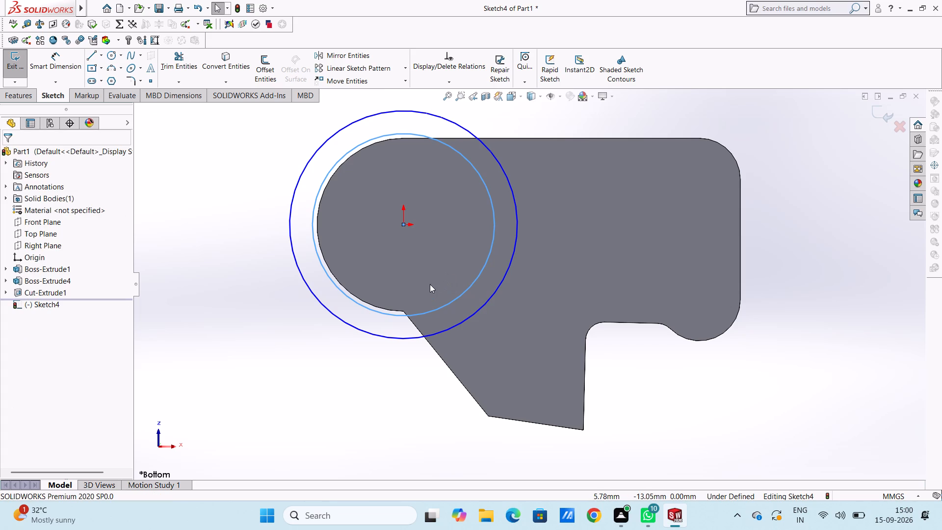
Dimension the diameters of the outer and inner circles in the sketch on the backing plate's bottom face.
middle_drag(549, 116, 547, 121)
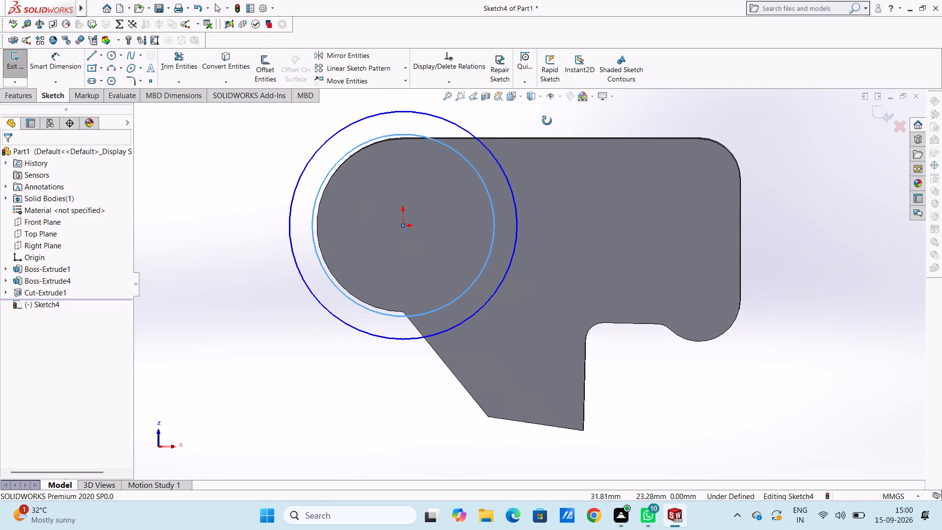
middle_drag(547, 121, 525, 243)
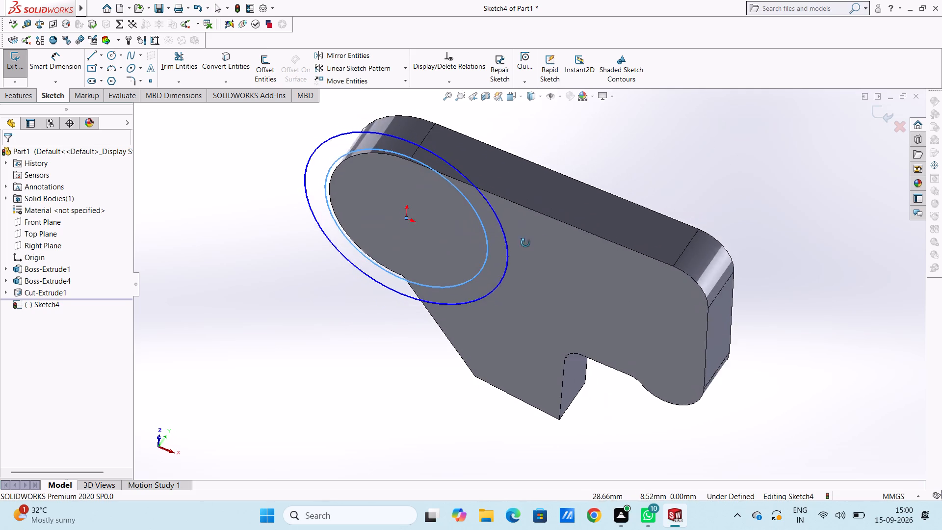
middle_drag(525, 243, 527, 260)
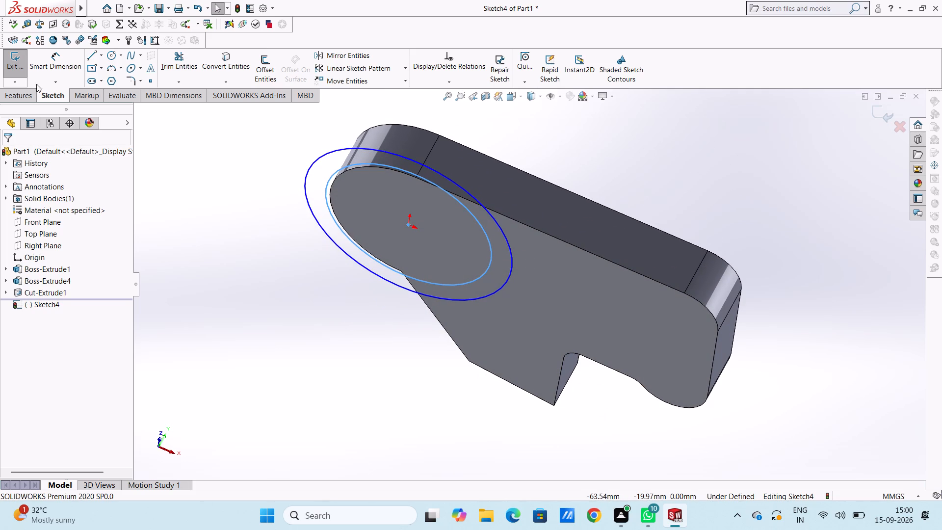
click(19, 91)
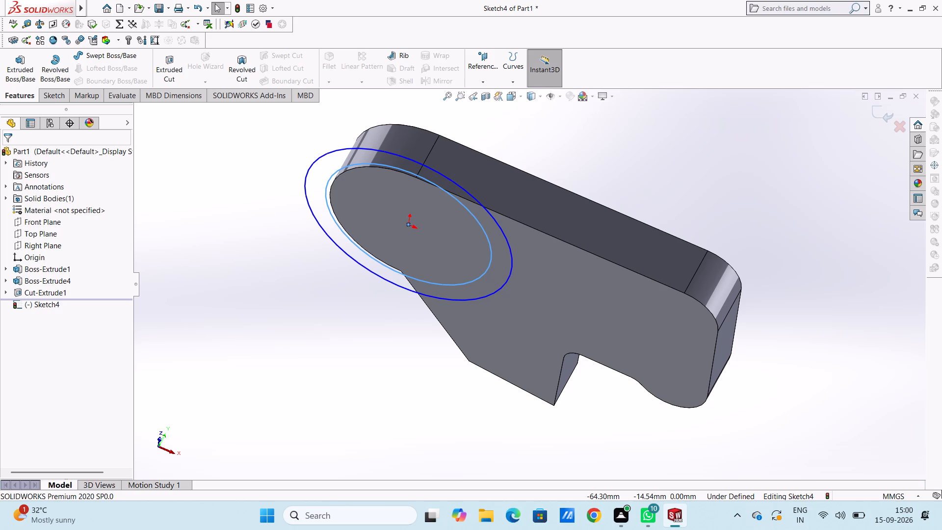
click(56, 97)
click(51, 65)
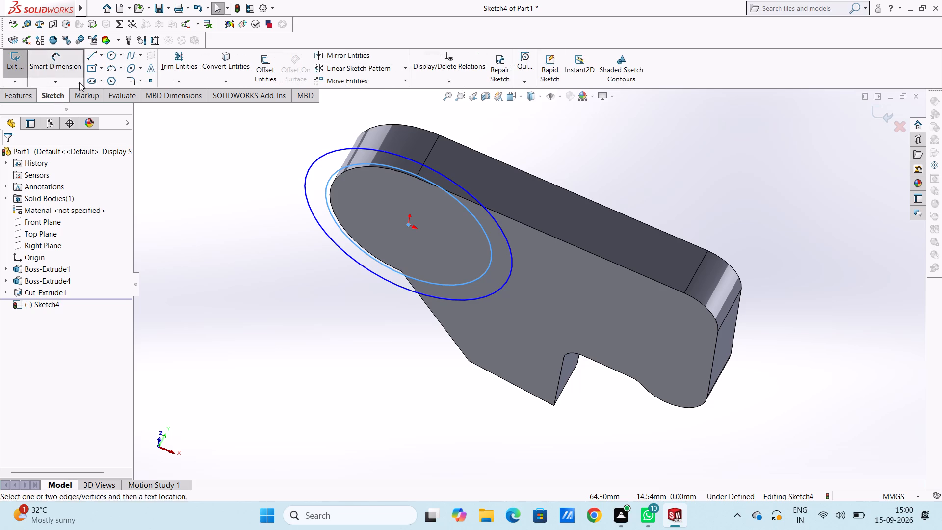
click(313, 165)
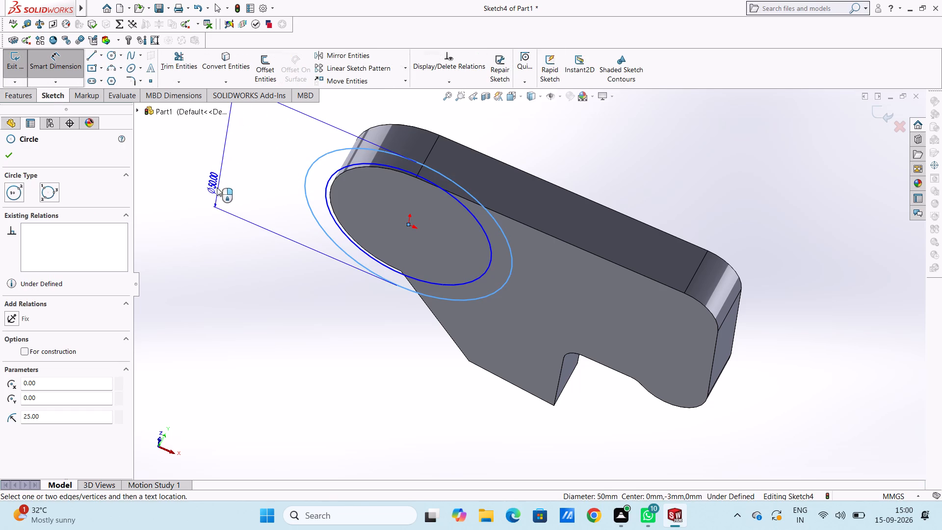
click(203, 275)
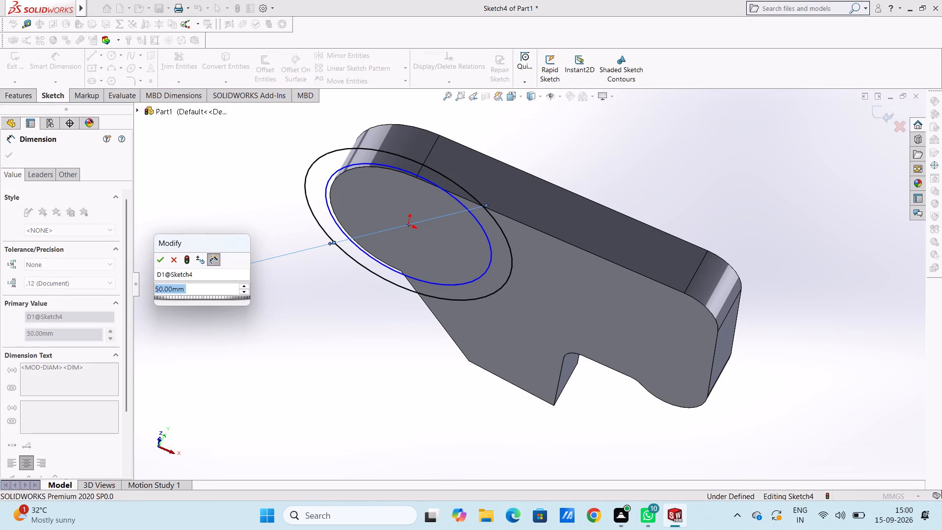
key(Return)
click(263, 346)
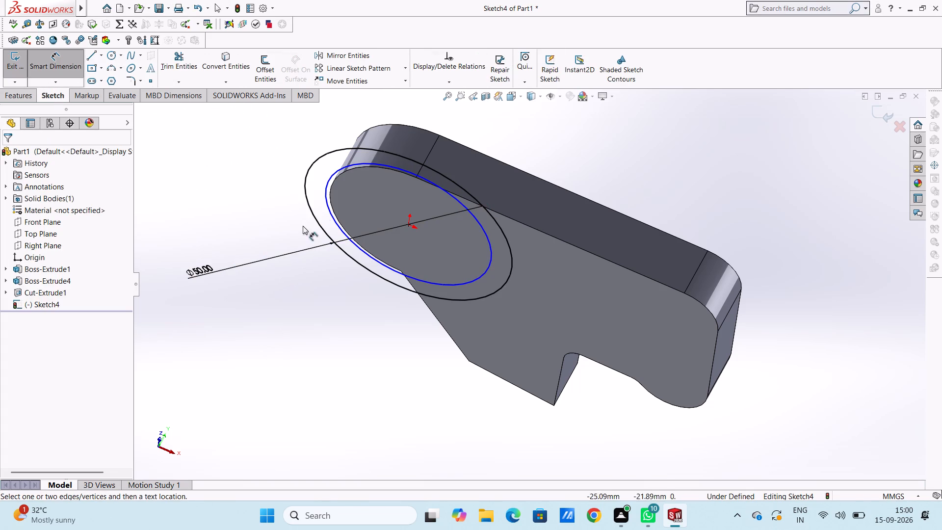
click(335, 172)
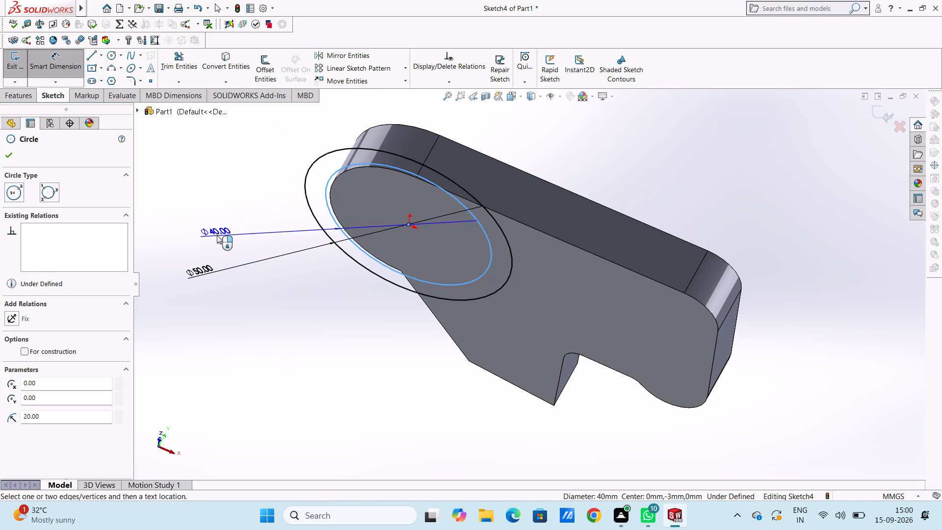
click(217, 235)
key(Return)
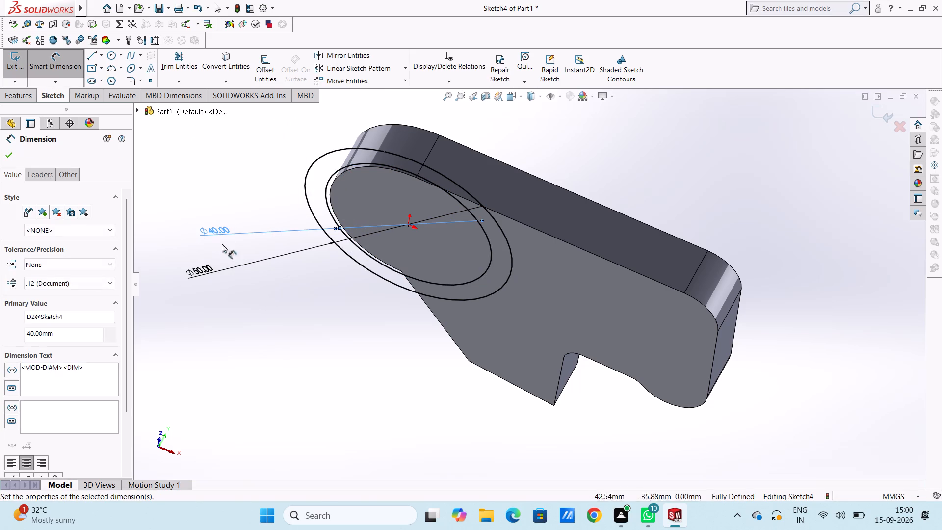
click(230, 298)
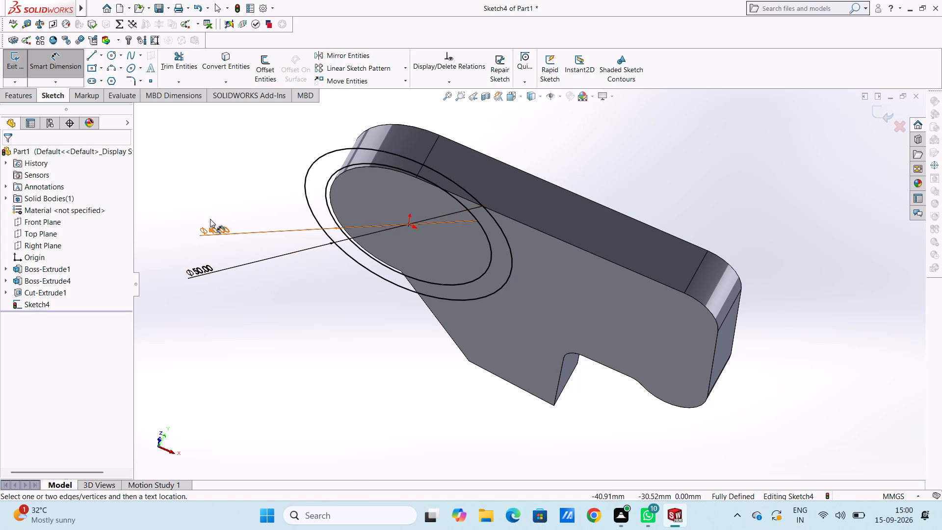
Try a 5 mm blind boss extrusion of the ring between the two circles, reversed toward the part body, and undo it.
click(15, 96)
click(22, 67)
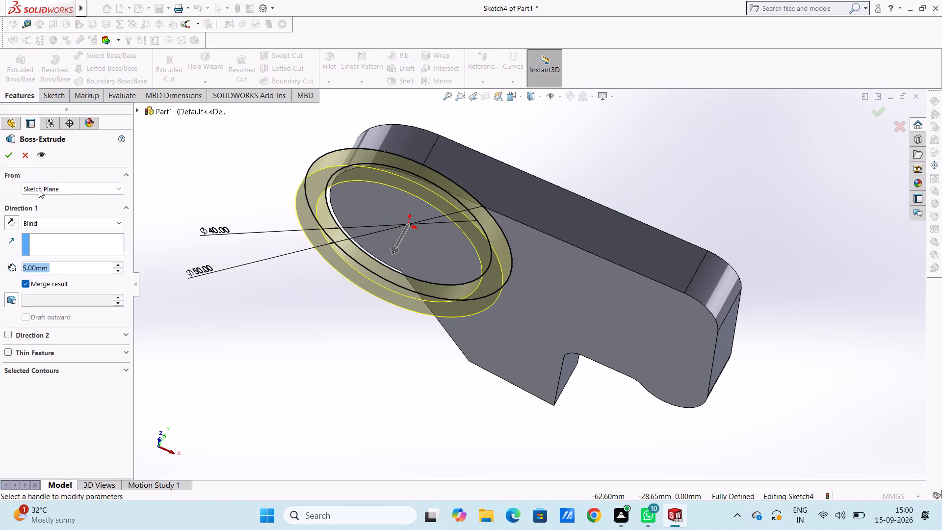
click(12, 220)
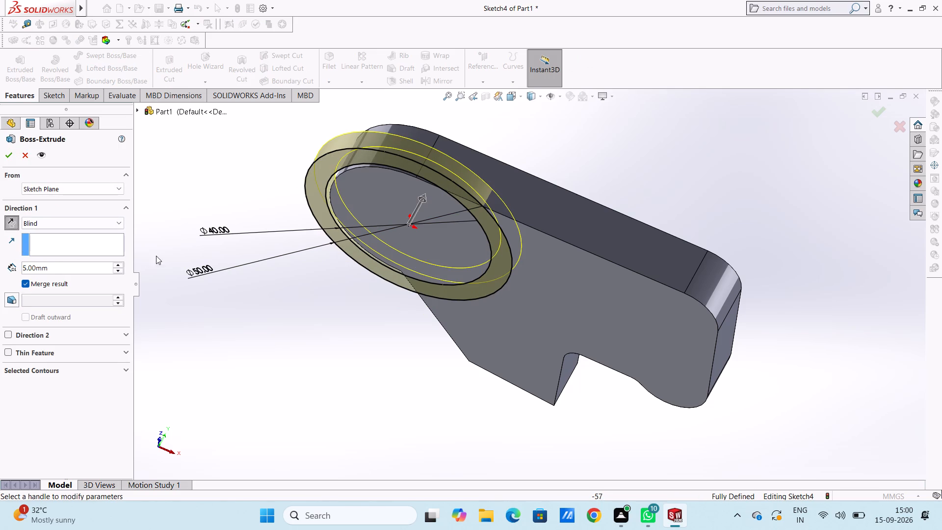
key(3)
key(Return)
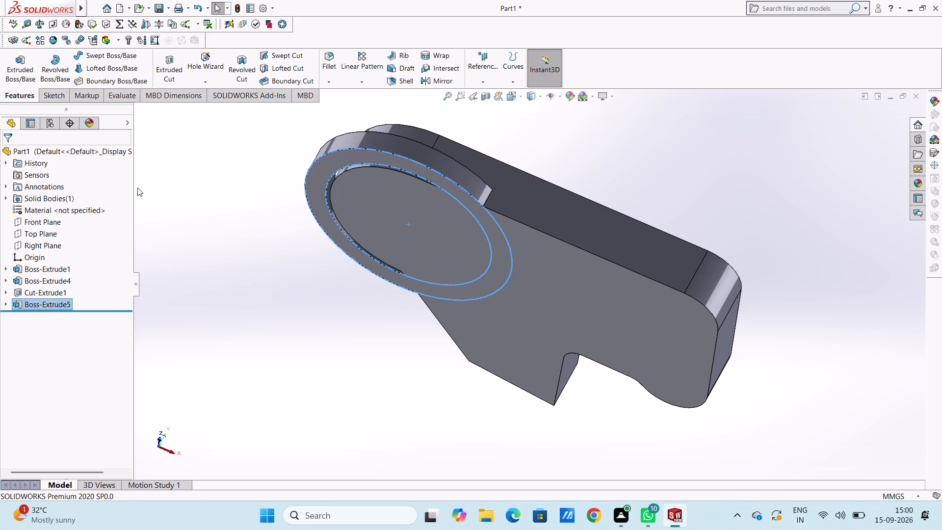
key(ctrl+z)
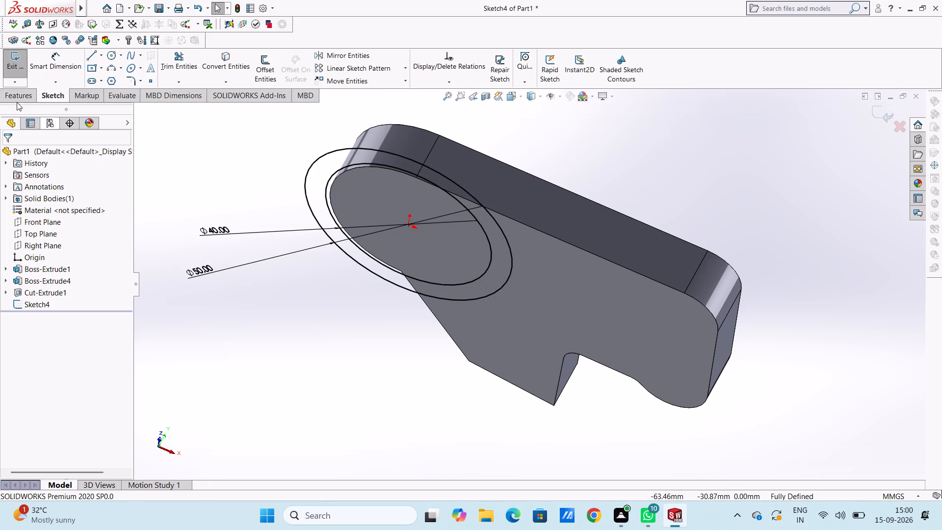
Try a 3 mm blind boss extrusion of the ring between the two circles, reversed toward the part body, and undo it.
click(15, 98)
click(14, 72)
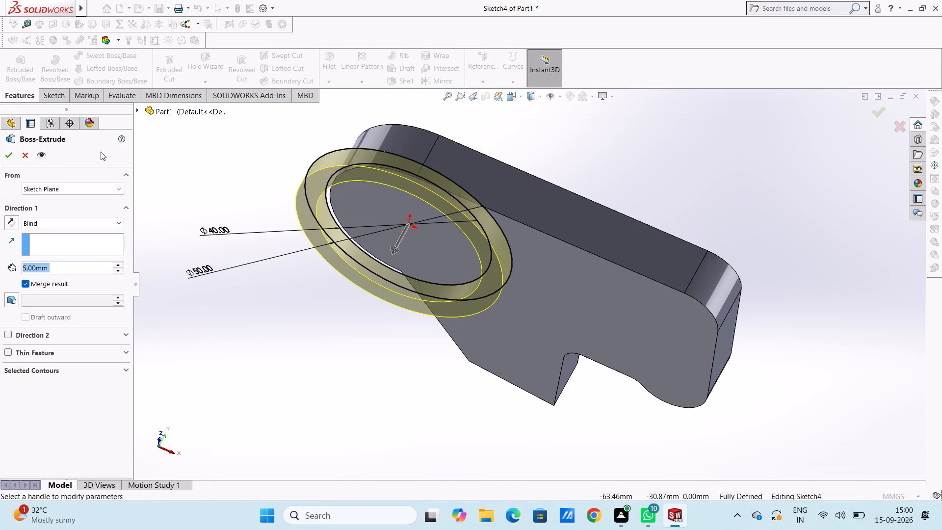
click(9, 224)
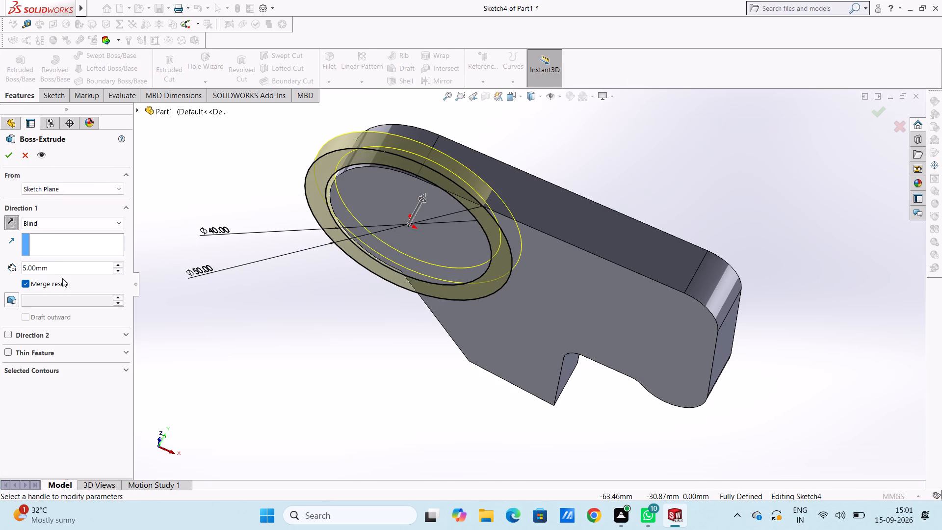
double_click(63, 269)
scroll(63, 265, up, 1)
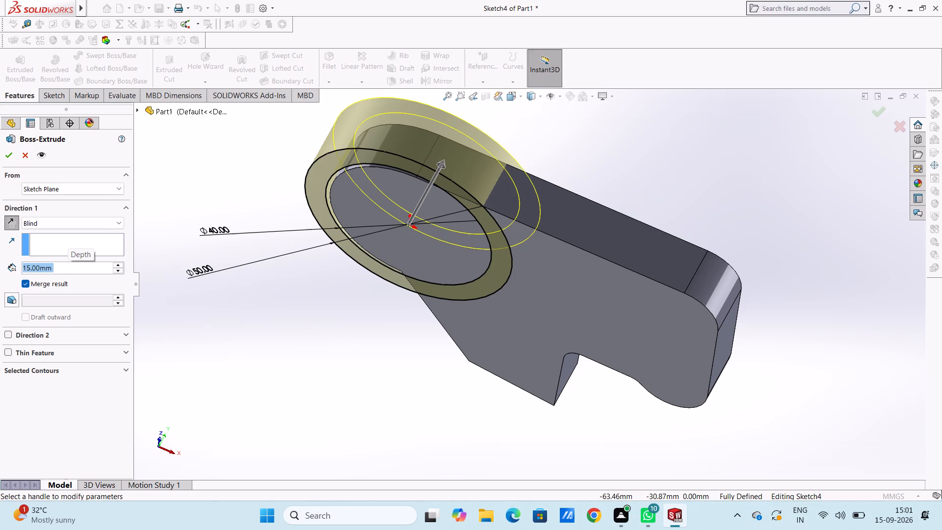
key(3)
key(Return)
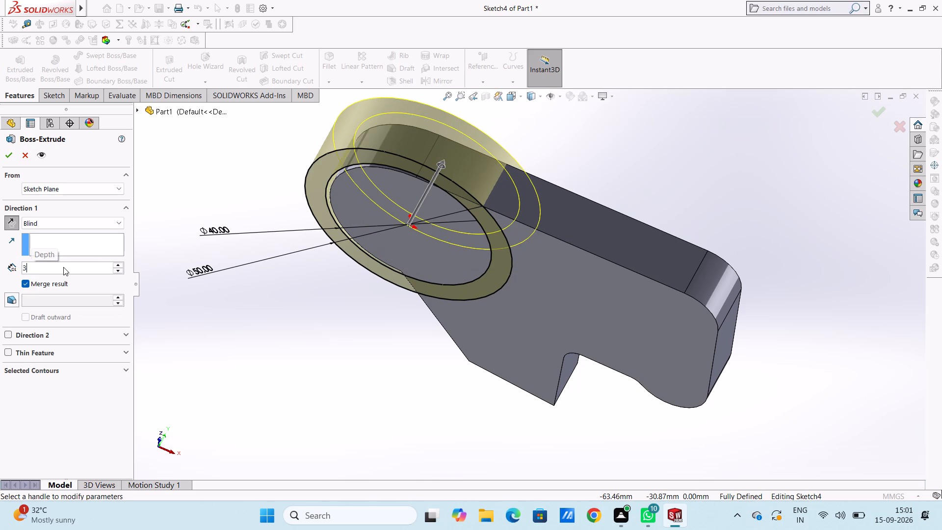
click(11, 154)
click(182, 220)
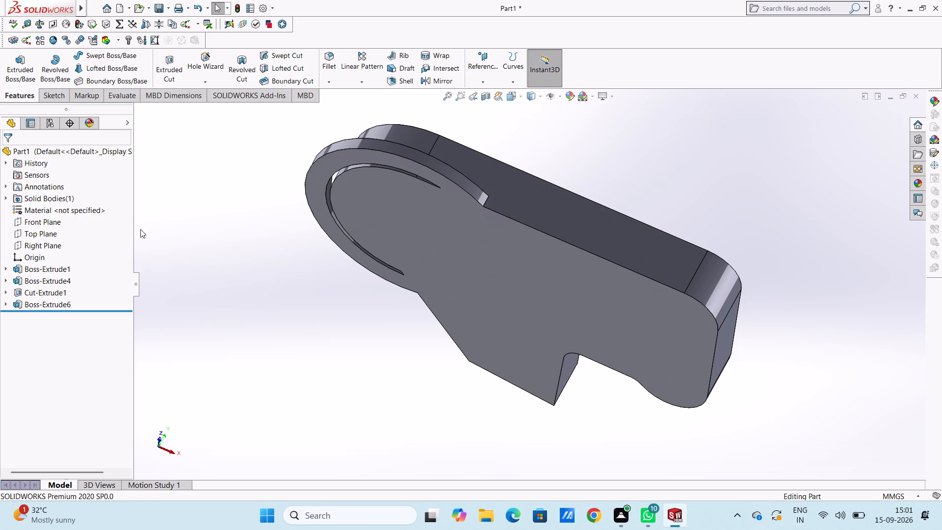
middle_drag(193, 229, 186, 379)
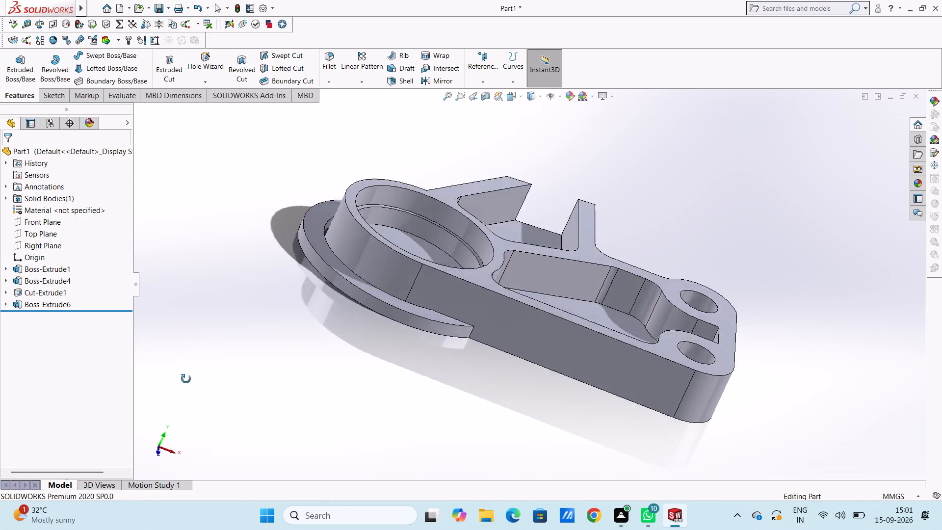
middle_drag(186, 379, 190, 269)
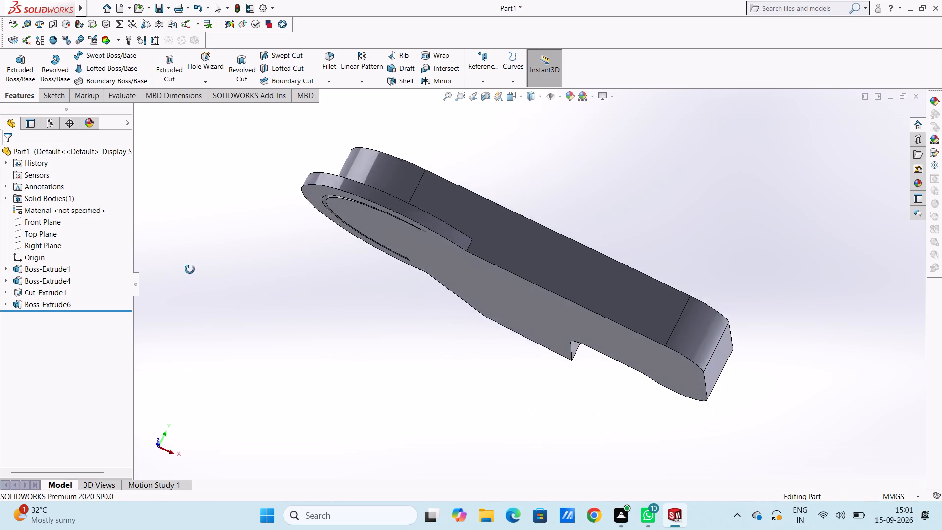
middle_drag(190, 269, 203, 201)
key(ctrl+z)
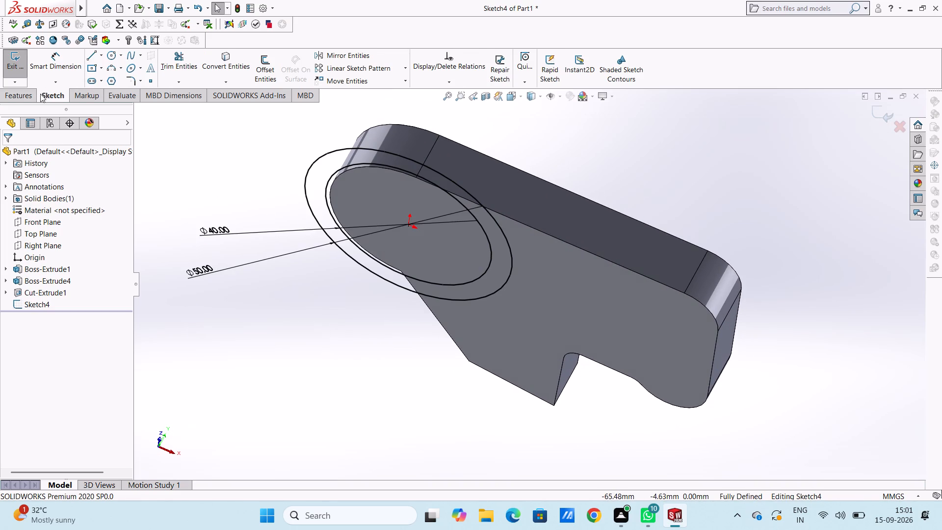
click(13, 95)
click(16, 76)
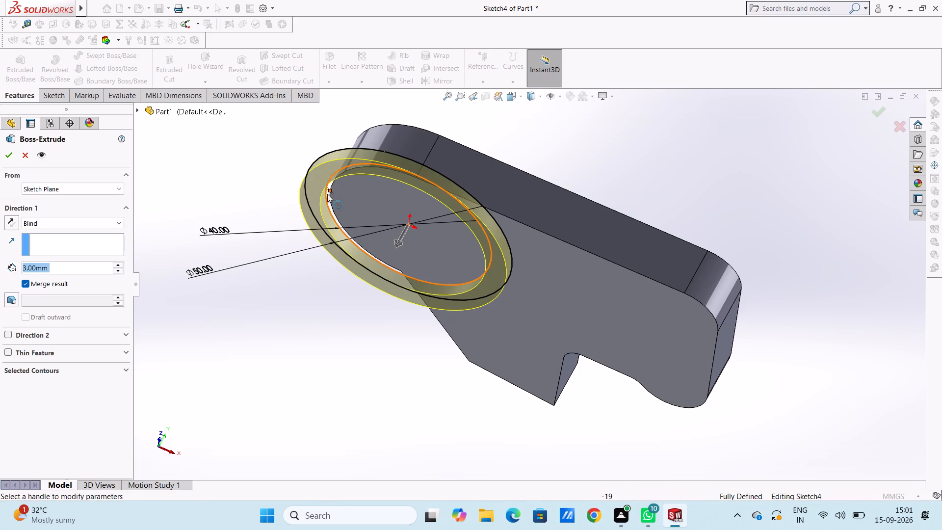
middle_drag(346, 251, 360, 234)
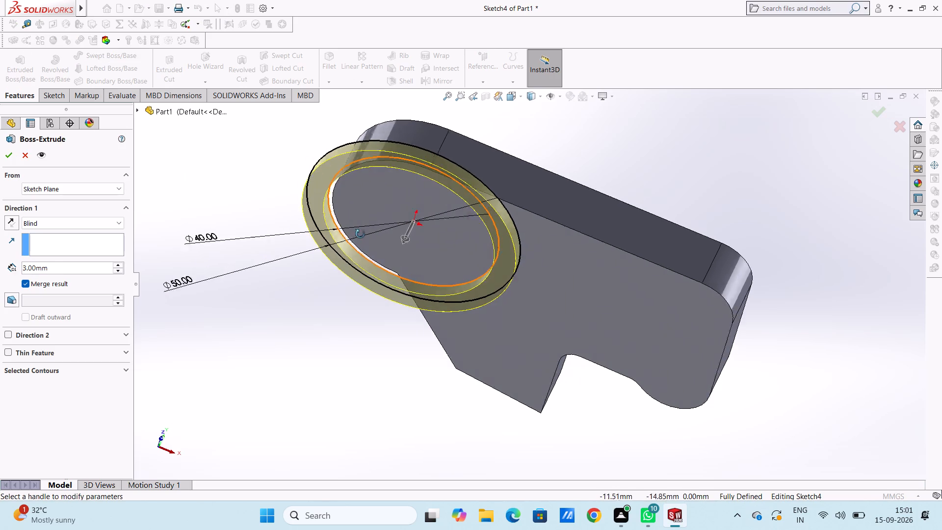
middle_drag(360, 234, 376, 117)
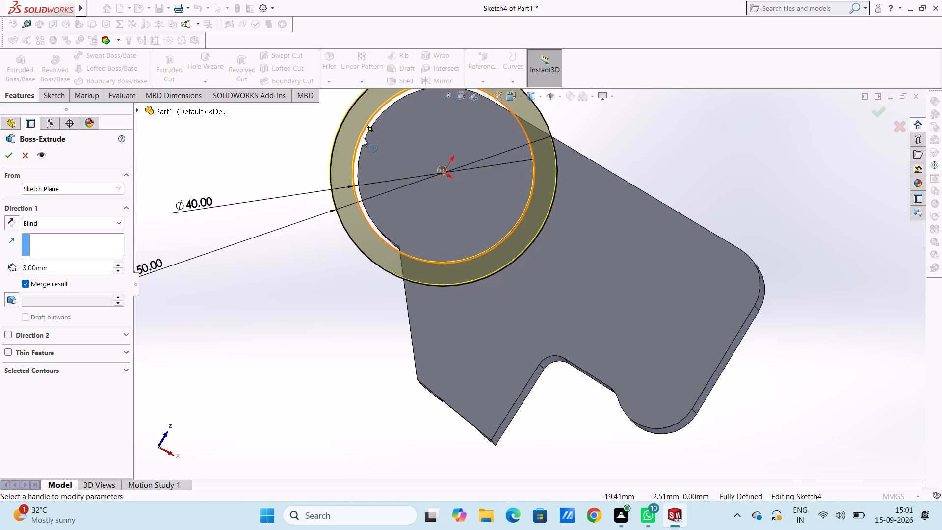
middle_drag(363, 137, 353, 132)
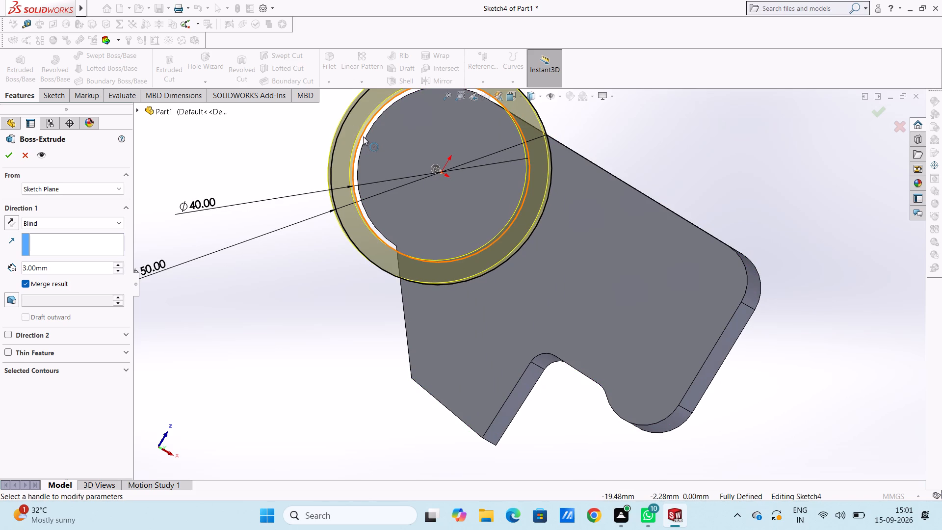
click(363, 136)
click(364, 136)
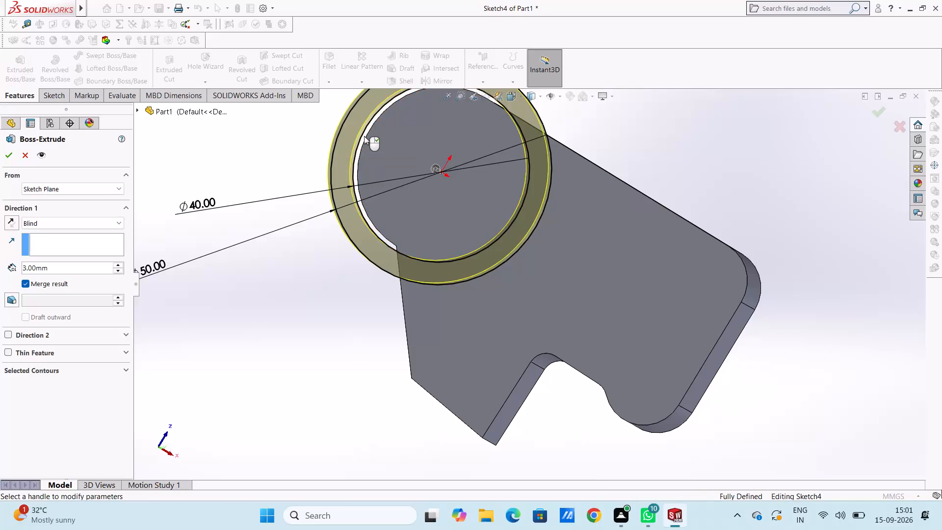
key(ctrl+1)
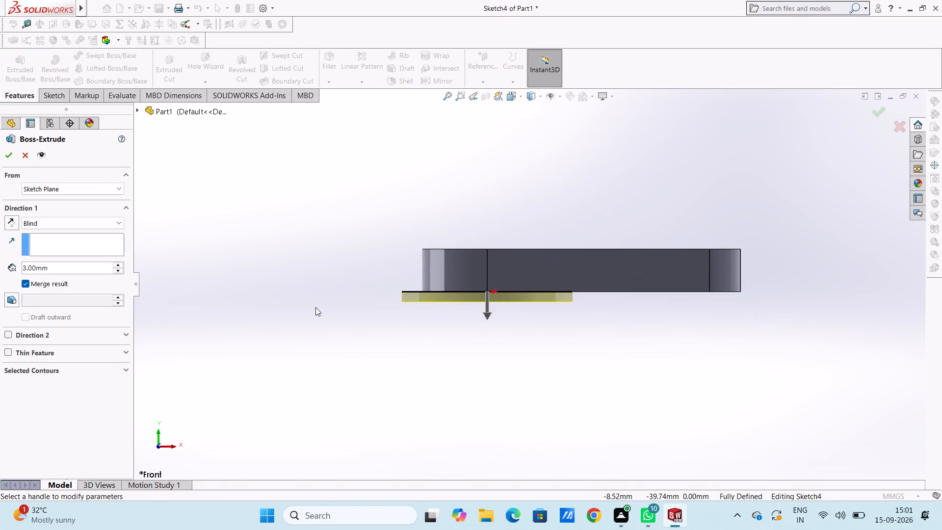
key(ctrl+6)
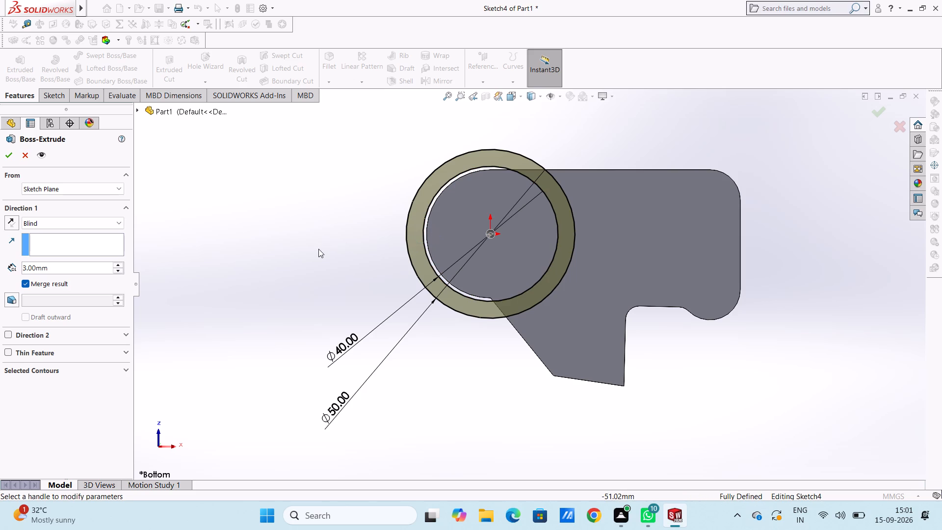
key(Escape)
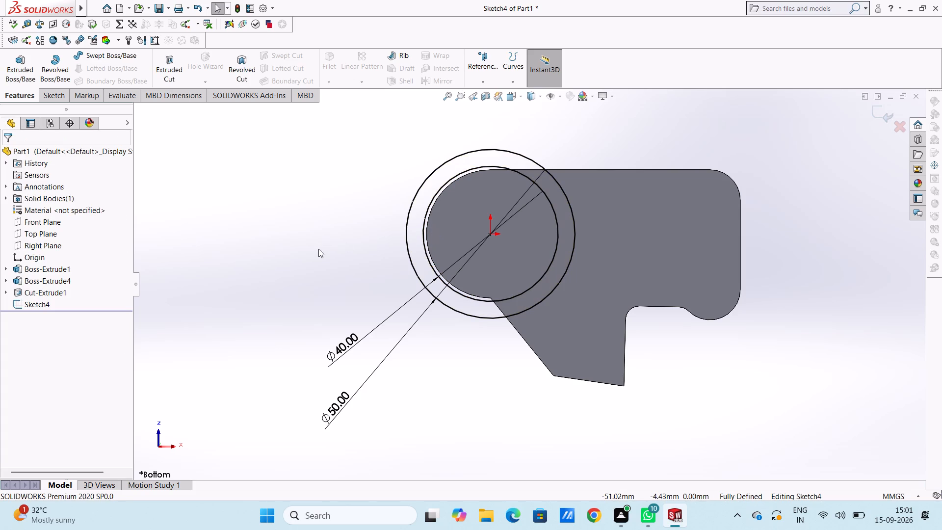
Draw a third circle of 19 mm radius centred on the origin in the sketch on the backing plate's bottom face.
click(49, 96)
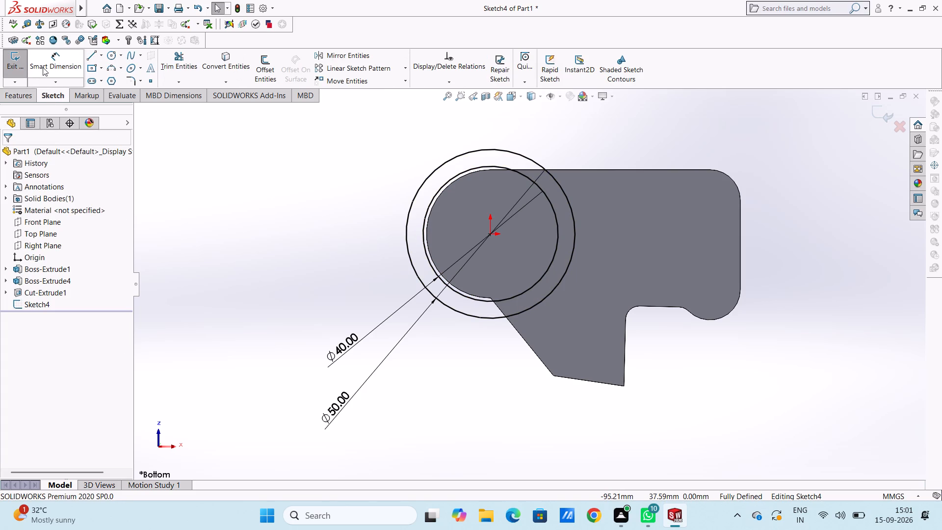
click(111, 55)
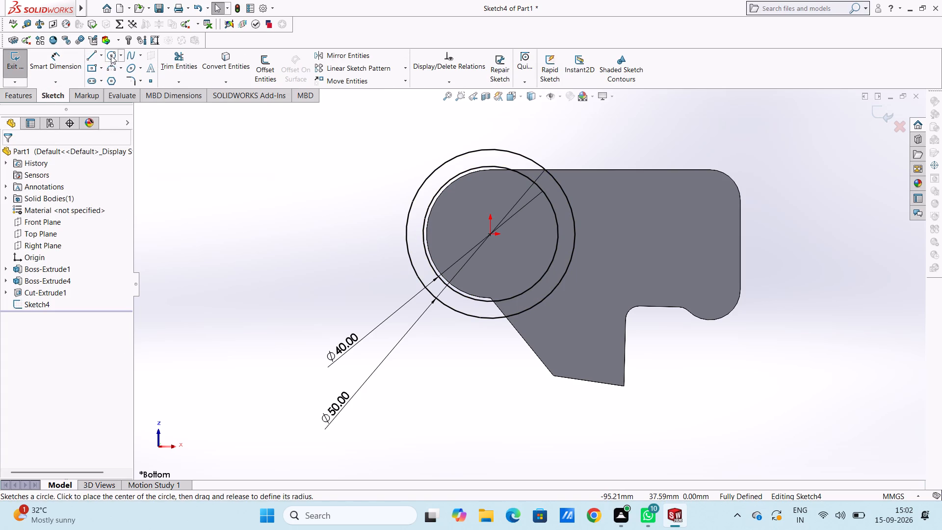
click(490, 234)
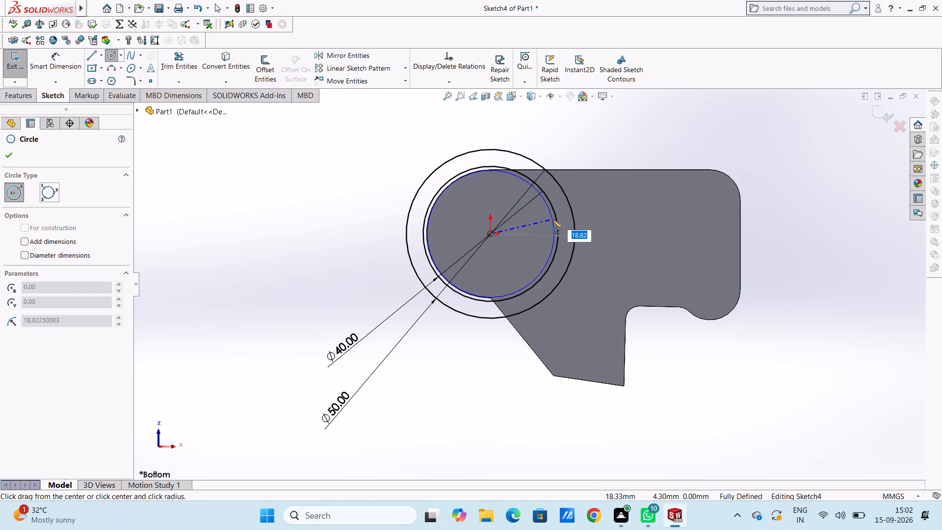
text(19)
key(Return)
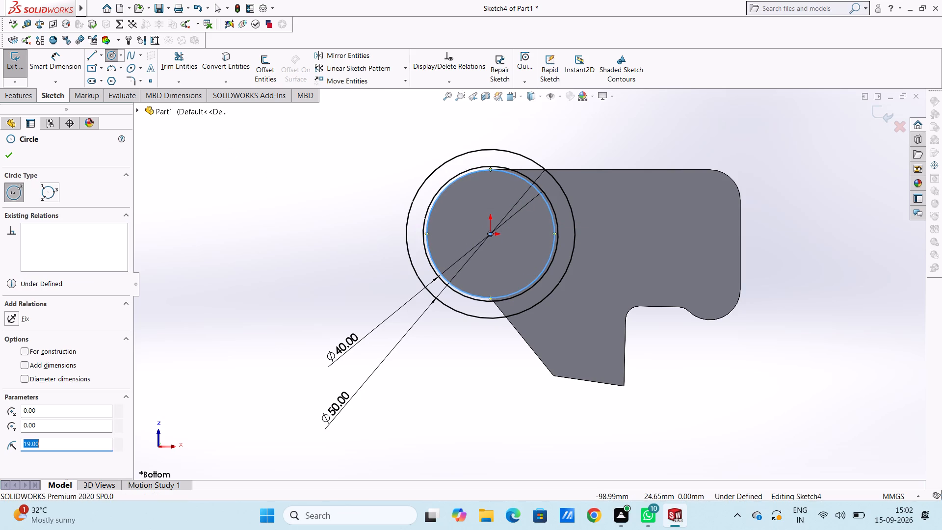
Dimension the diameter of the new innermost circle.
click(64, 66)
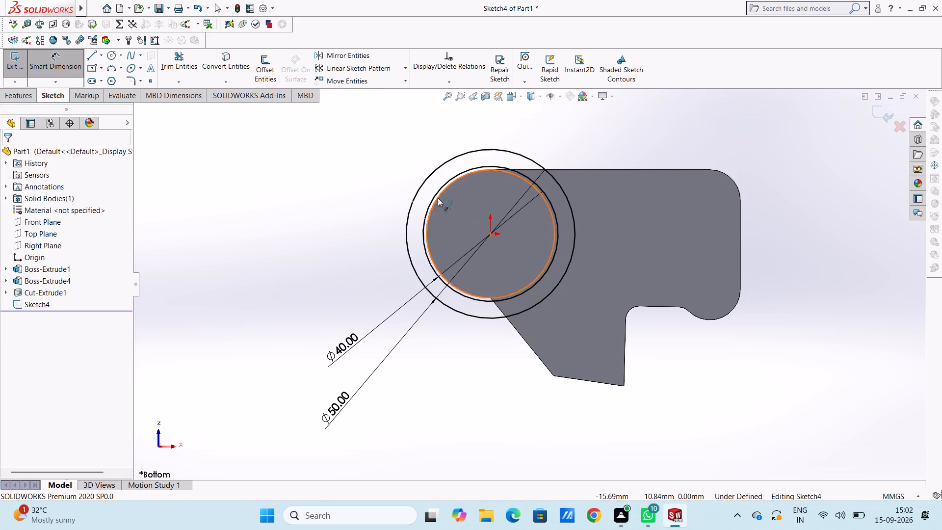
click(438, 199)
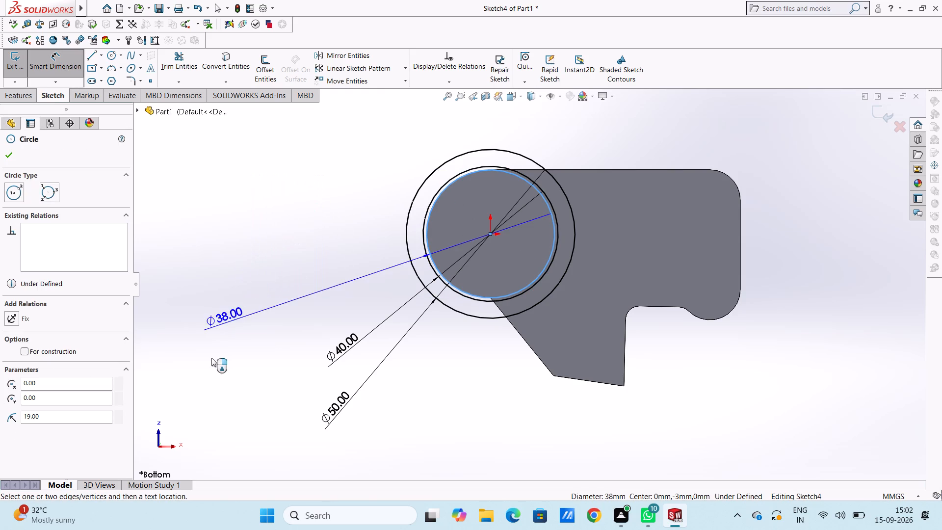
click(204, 387)
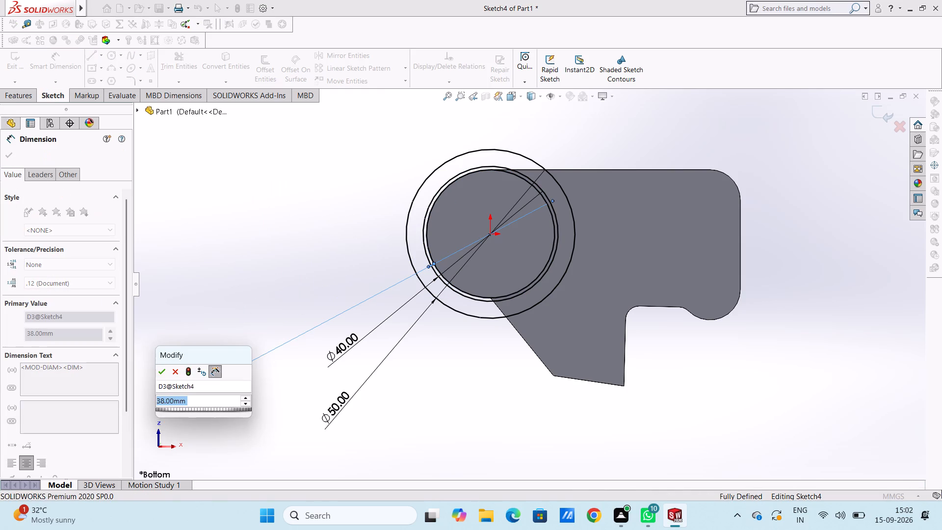
key(Return)
click(203, 286)
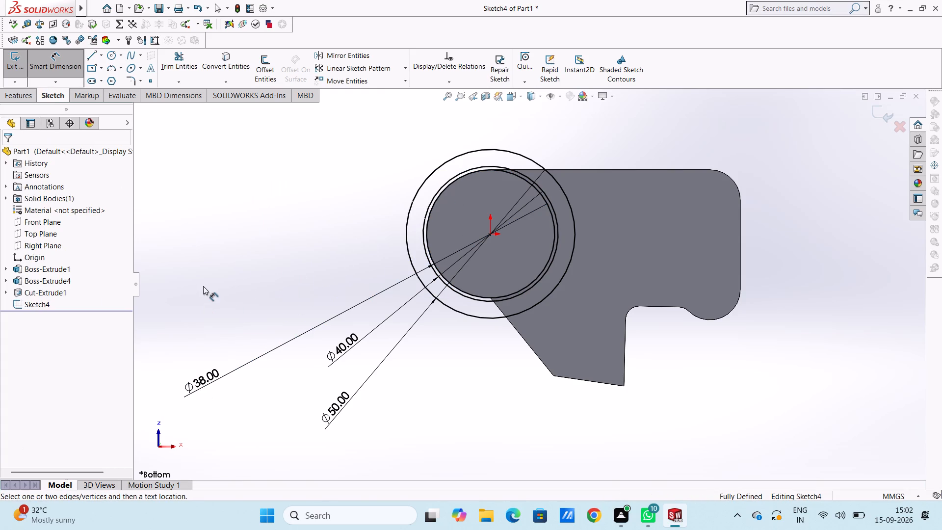
Extrude the thin gap region and the outer ring region outside the plate edge 3 mm blind, reversed toward the part body, with merged result.
click(14, 93)
click(18, 73)
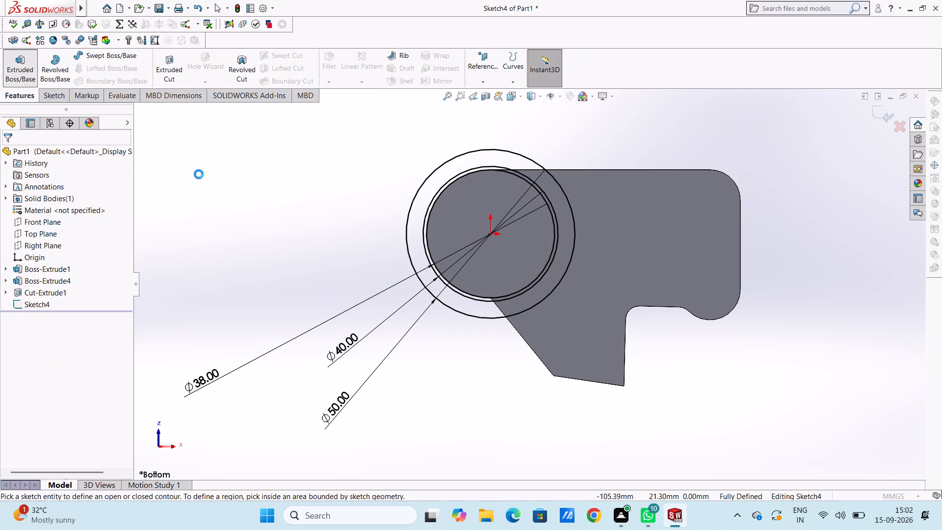
scroll(545, 143, down, 4)
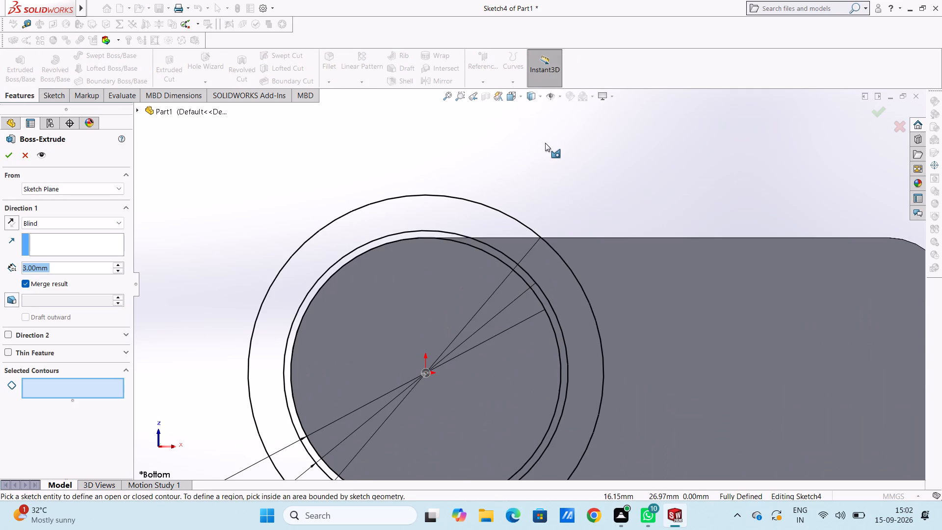
click(374, 244)
click(364, 222)
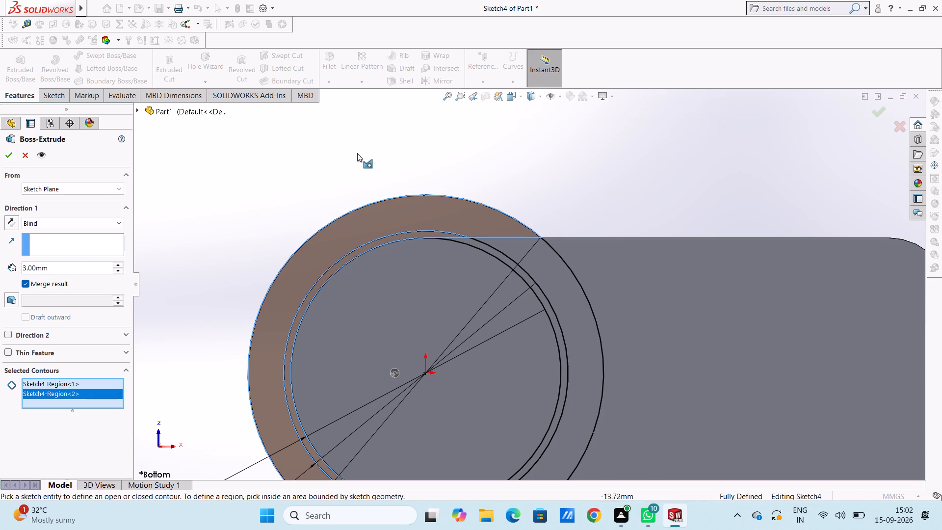
middle_drag(457, 149, 389, 235)
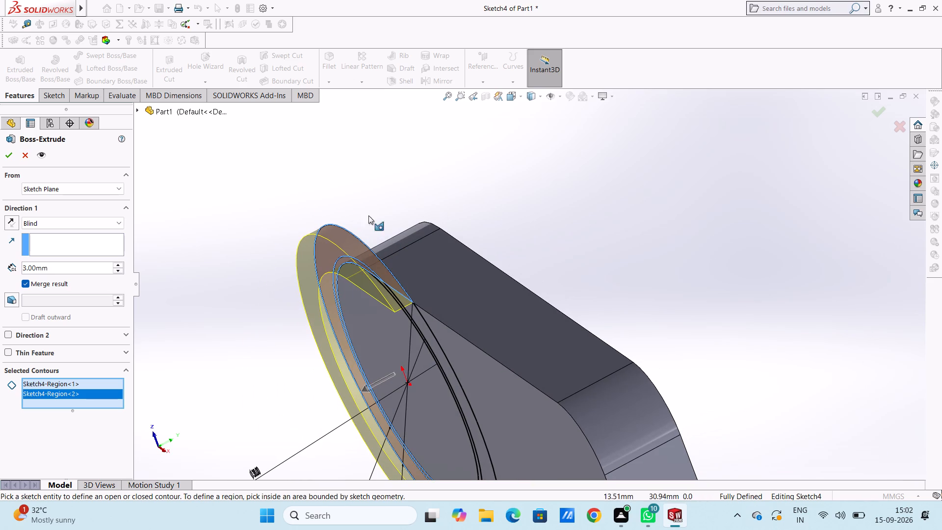
click(12, 223)
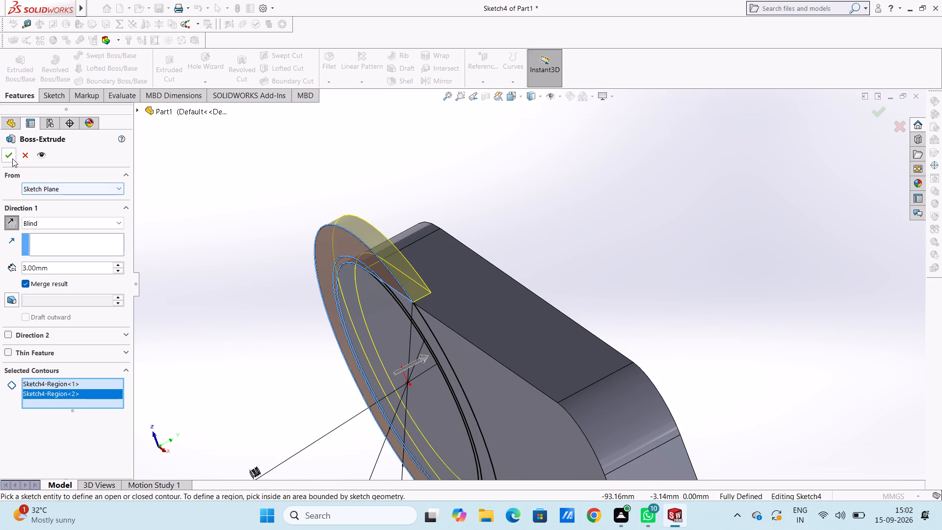
click(12, 157)
middle_drag(230, 237, 291, 236)
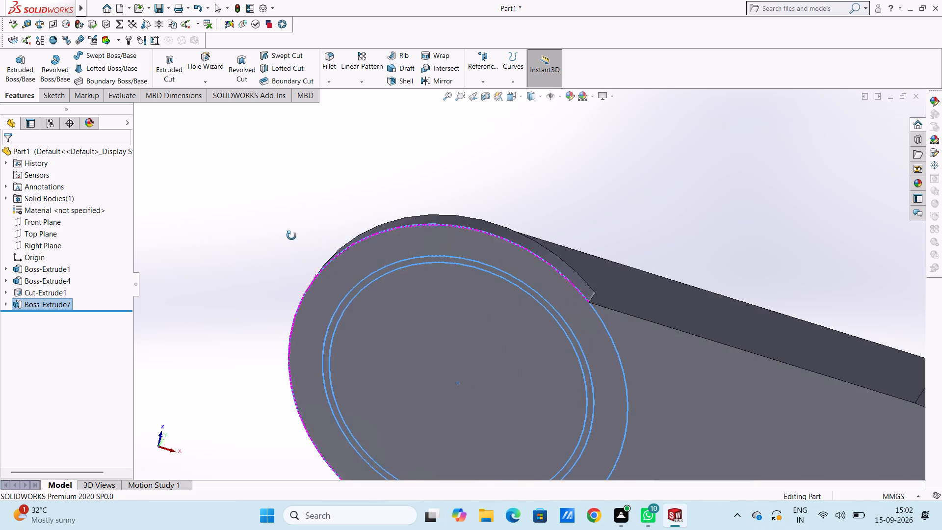
Start a sketch on the backing plate's bottom face and draw a circle of 25 mm radius centred on the origin.
middle_drag(291, 236, 303, 189)
click(281, 192)
middle_drag(306, 150, 183, 313)
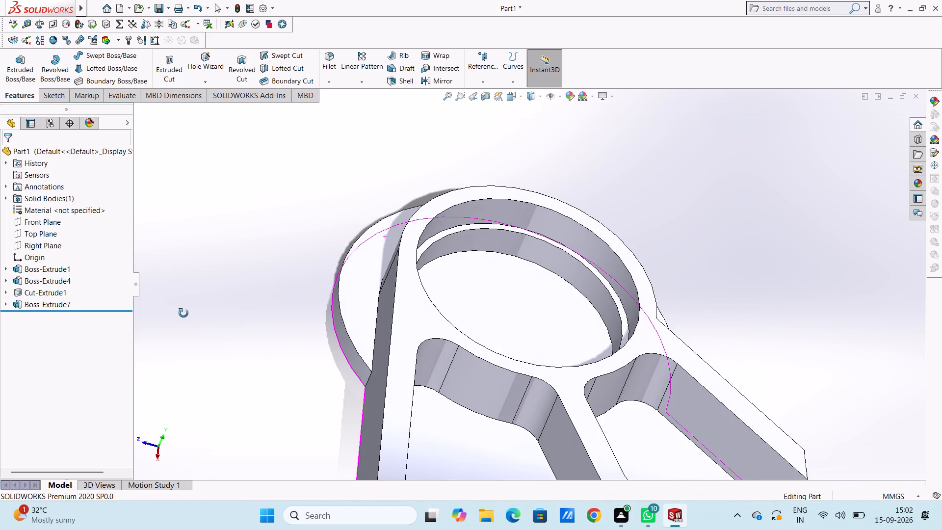
middle_drag(183, 313, 271, 386)
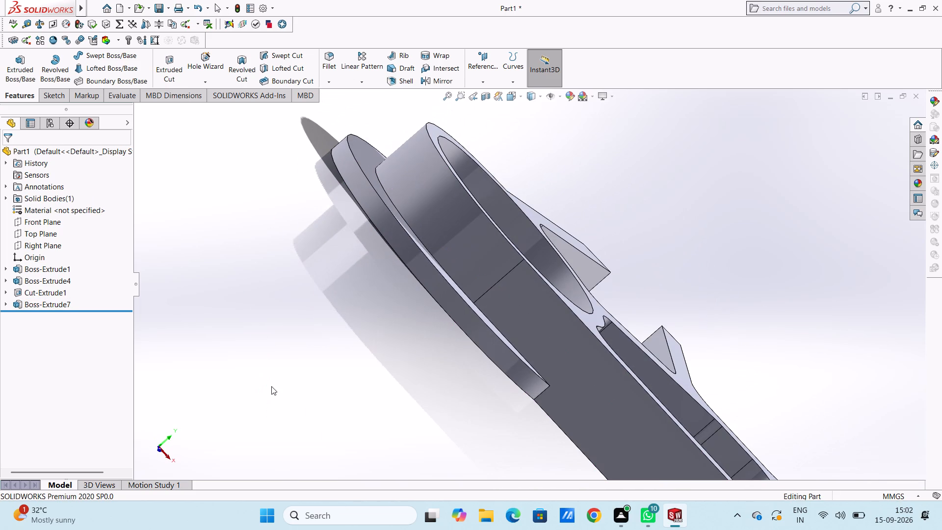
key(ctrl+5)
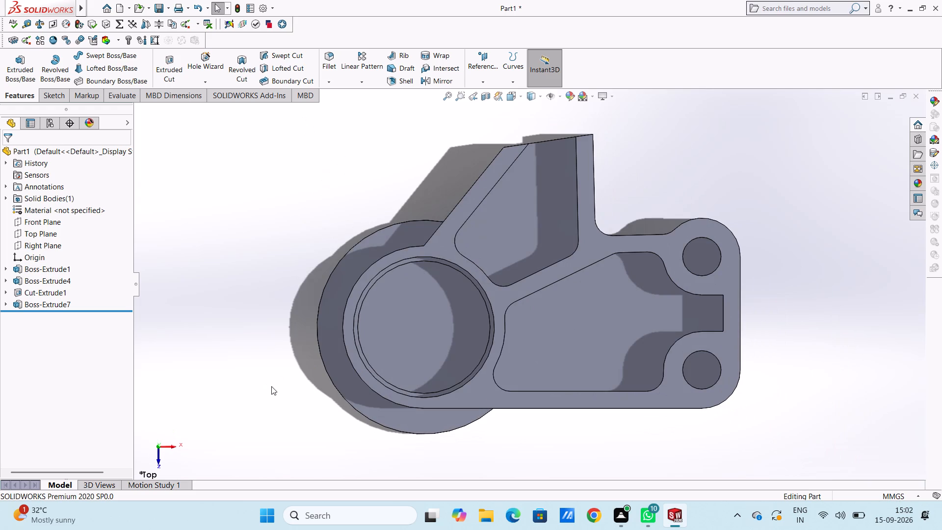
key(ctrl+6)
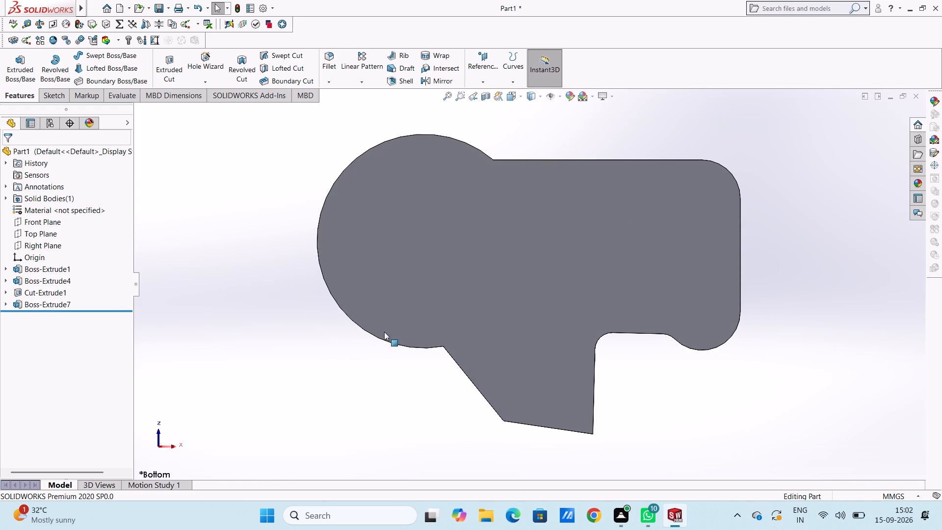
click(416, 290)
click(460, 260)
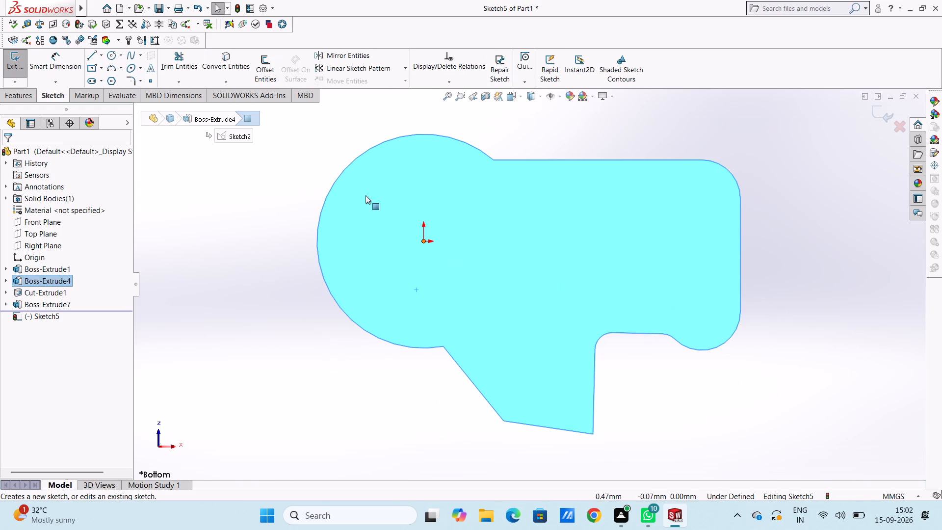
click(184, 188)
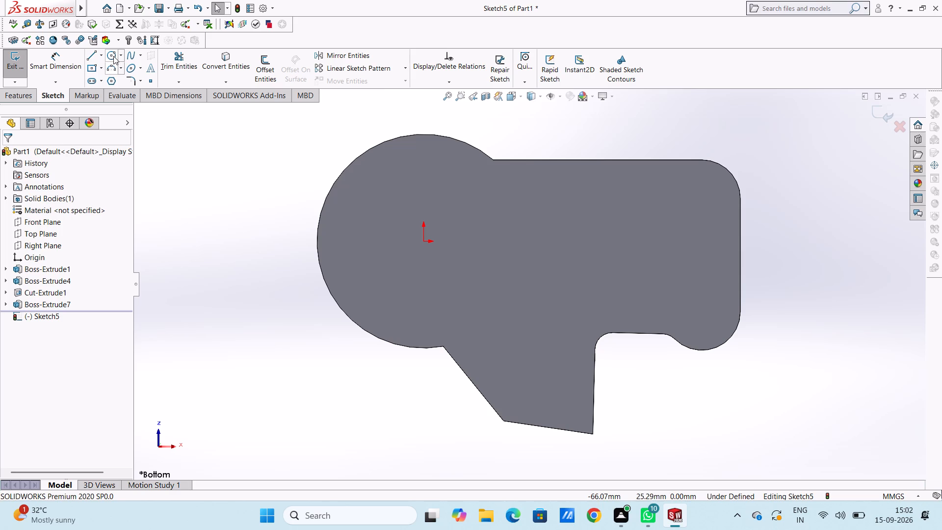
click(113, 56)
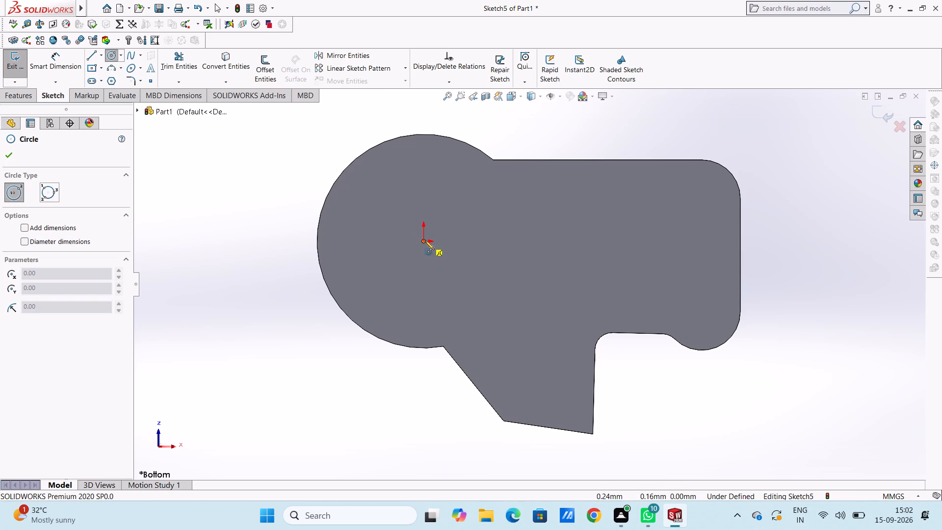
click(425, 240)
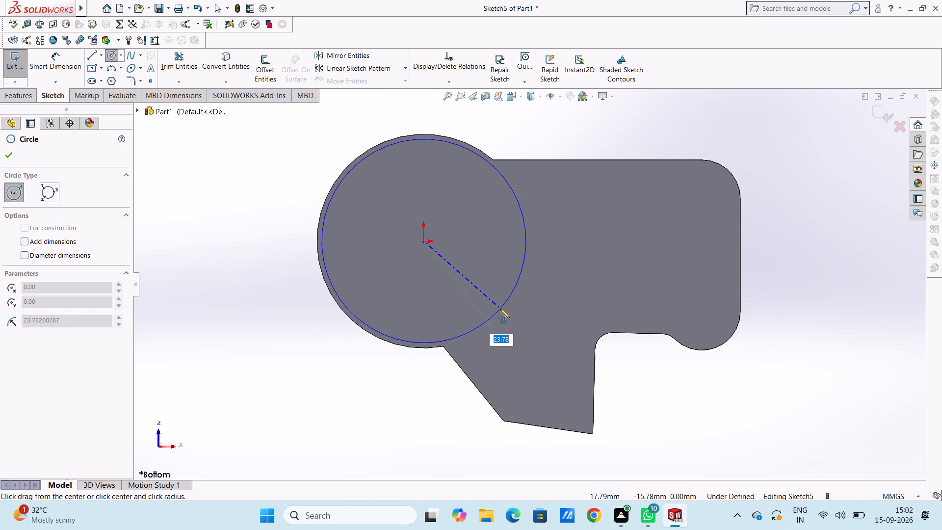
text(25)
key(Return)
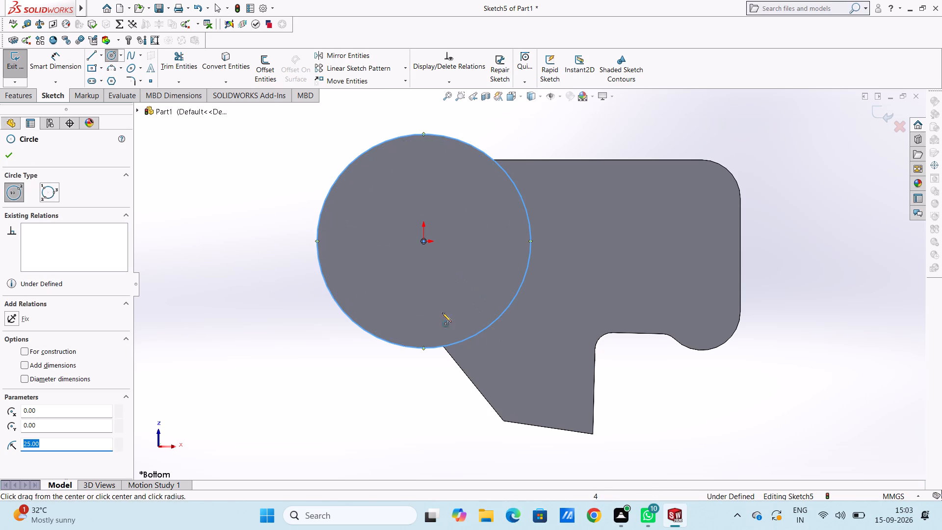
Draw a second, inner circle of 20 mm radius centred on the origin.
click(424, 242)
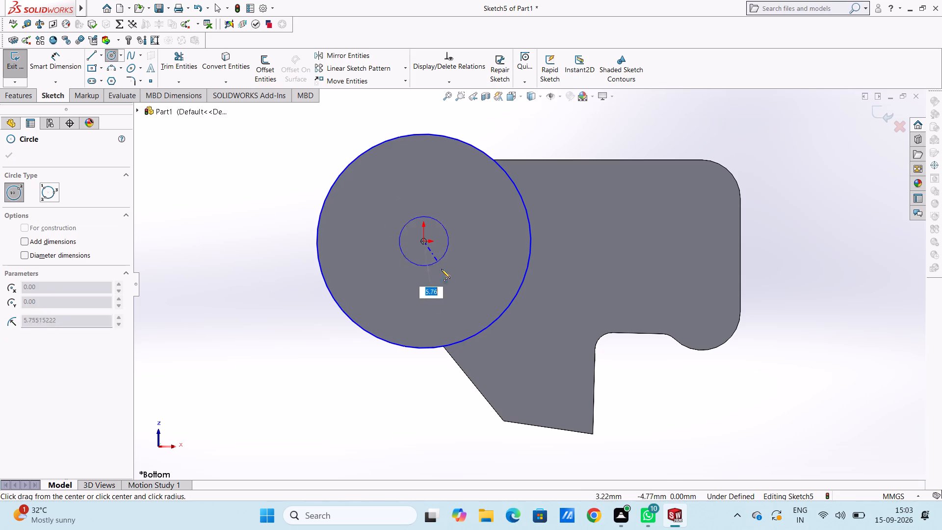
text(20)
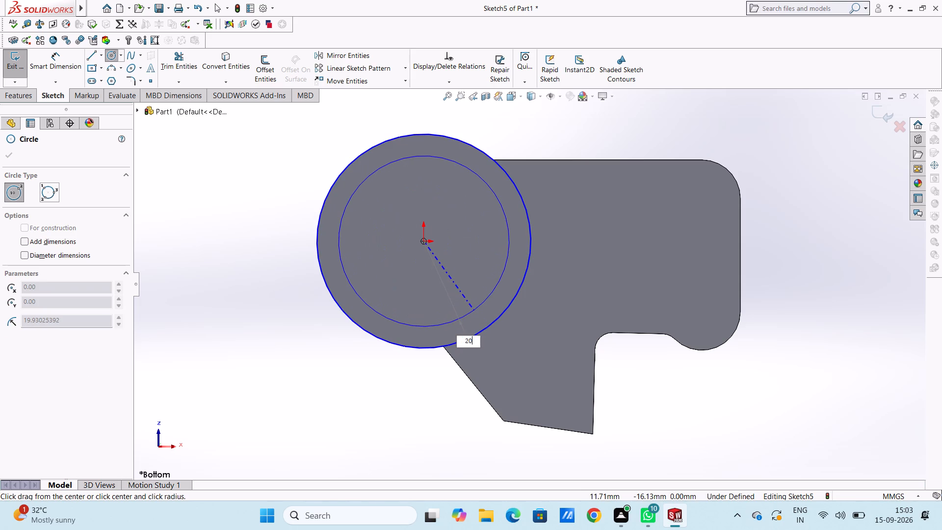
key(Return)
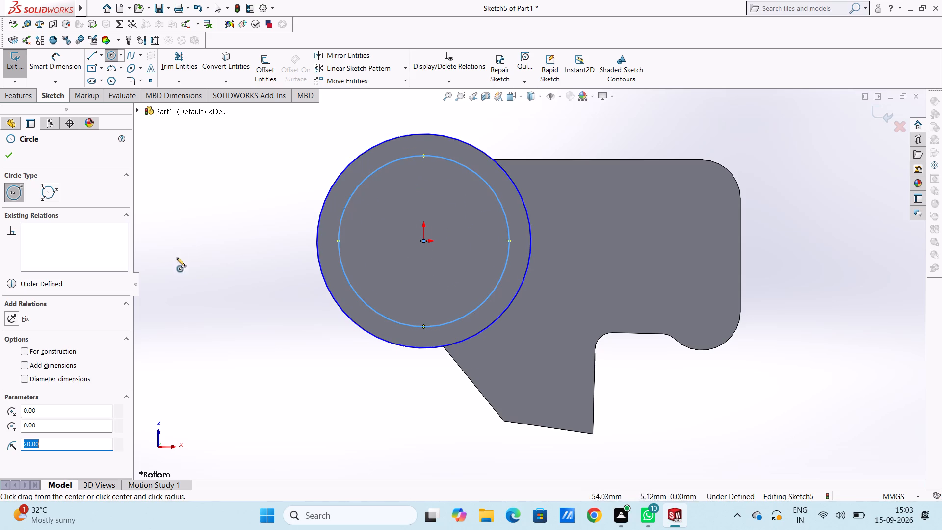
Dimension the diameter of the outer circle.
click(52, 64)
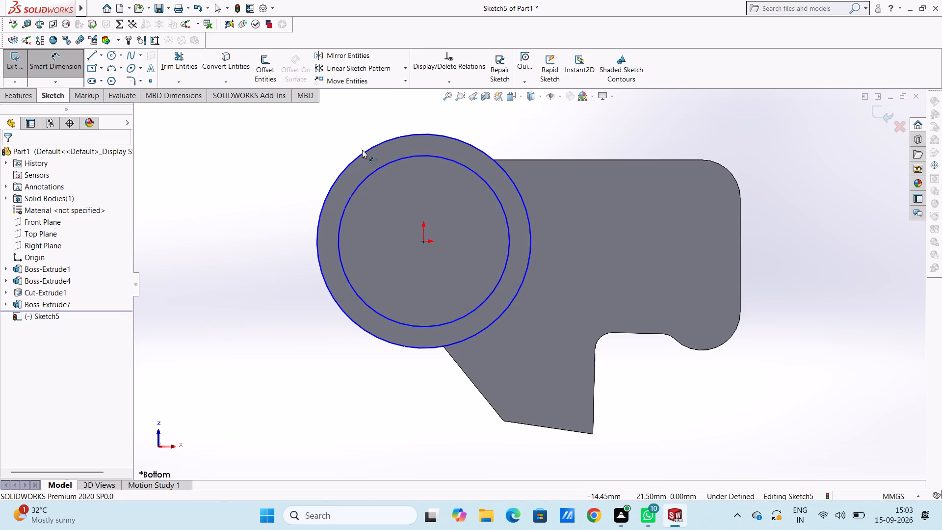
click(363, 152)
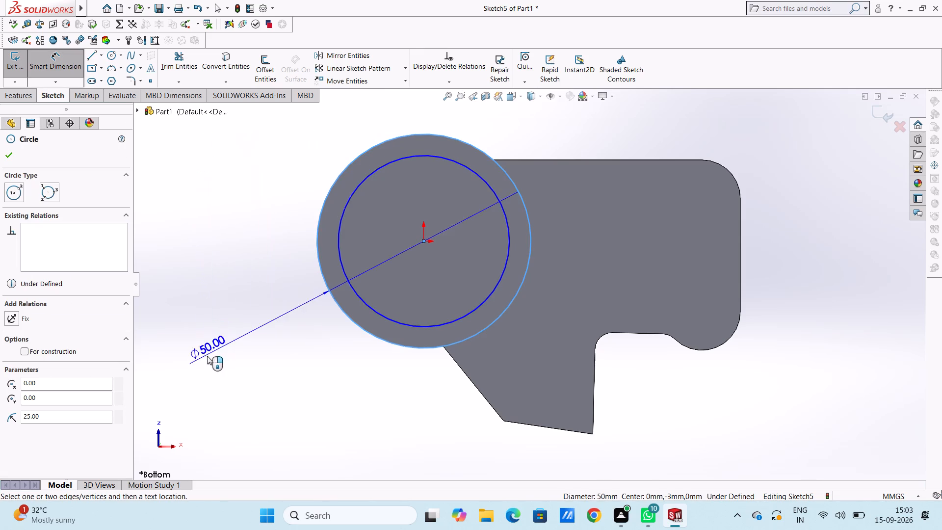
click(259, 125)
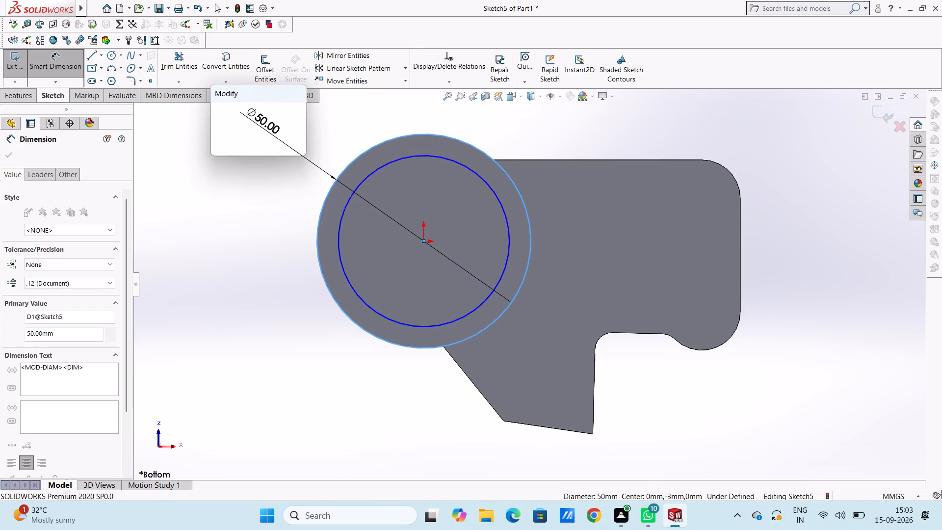
key(Return)
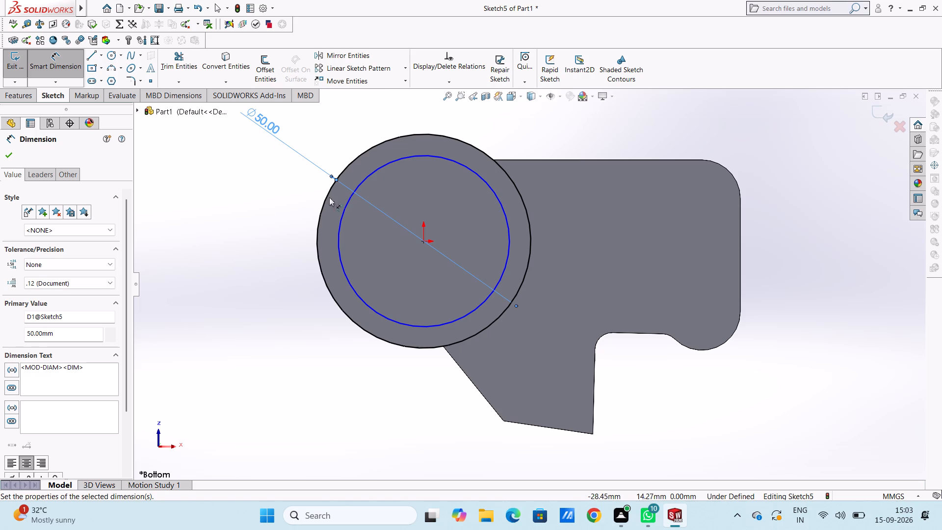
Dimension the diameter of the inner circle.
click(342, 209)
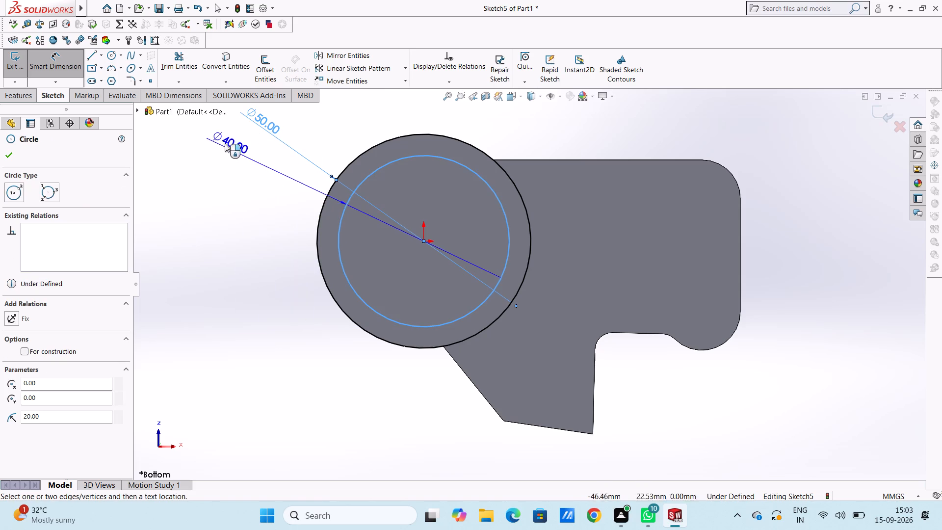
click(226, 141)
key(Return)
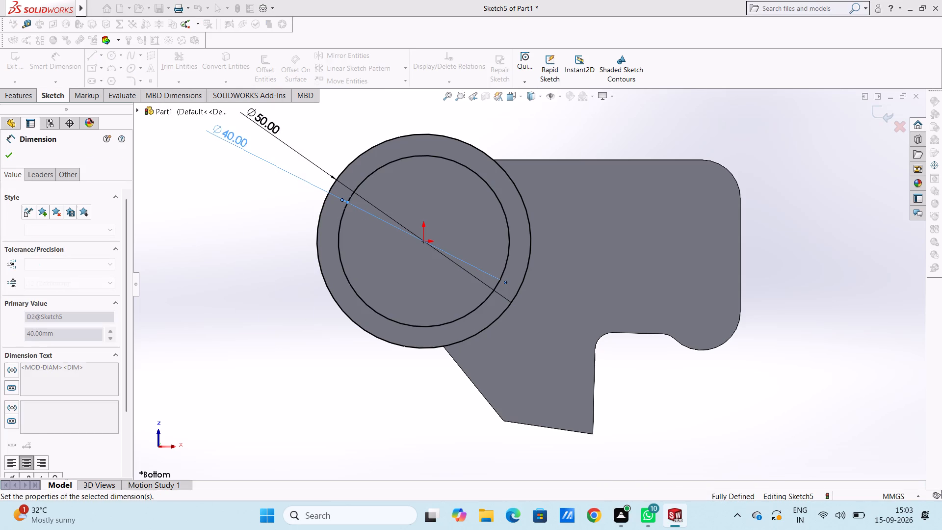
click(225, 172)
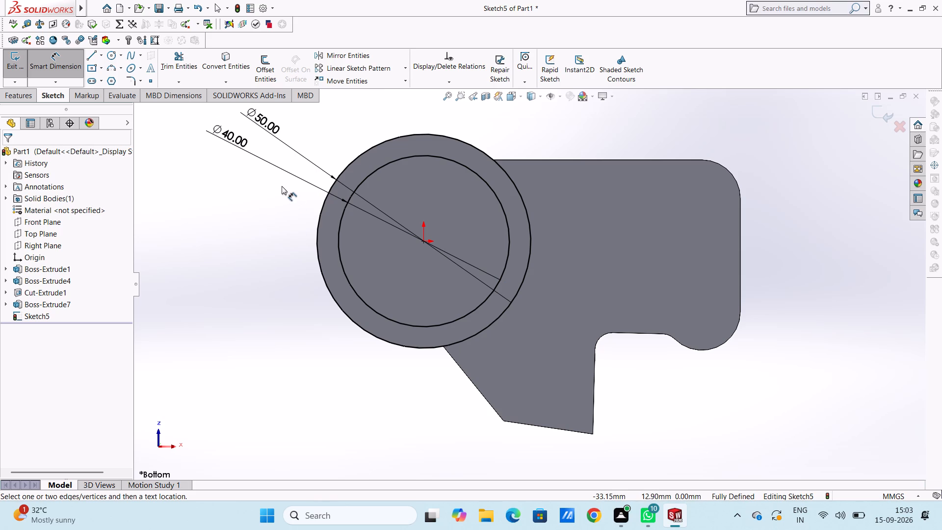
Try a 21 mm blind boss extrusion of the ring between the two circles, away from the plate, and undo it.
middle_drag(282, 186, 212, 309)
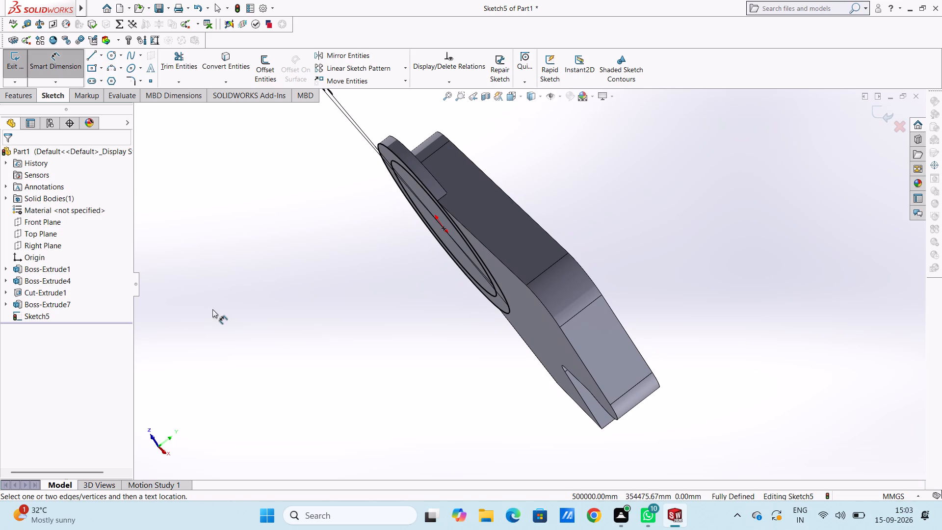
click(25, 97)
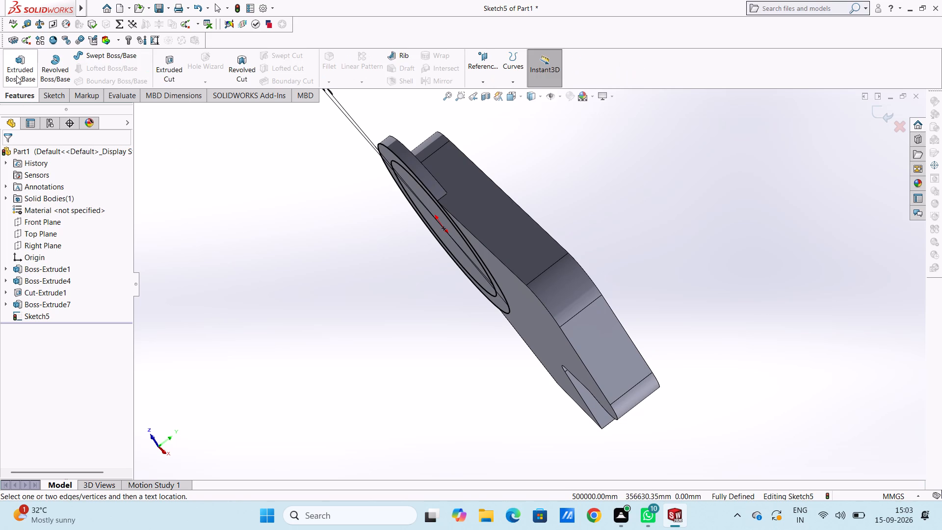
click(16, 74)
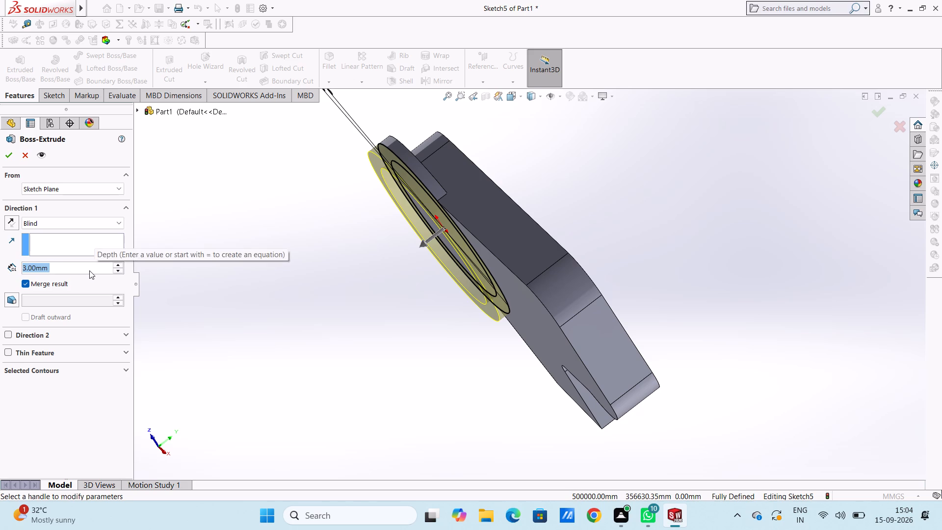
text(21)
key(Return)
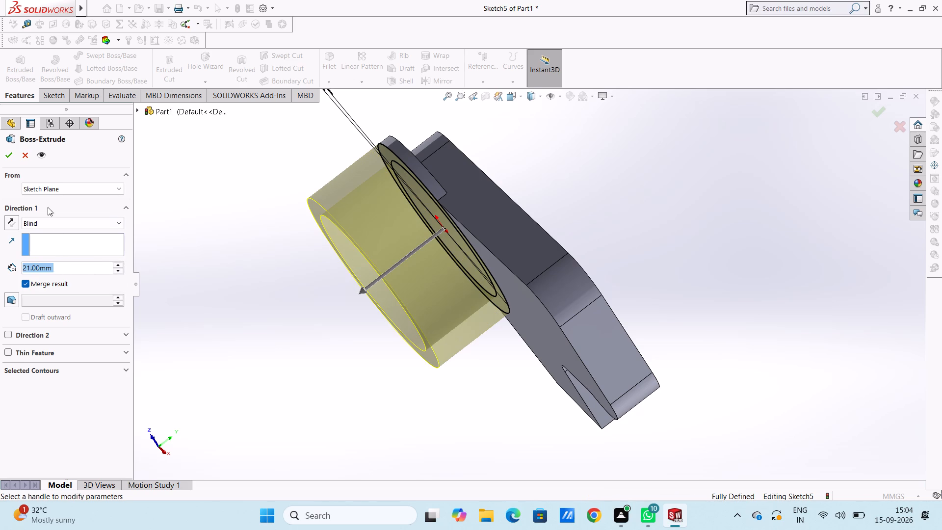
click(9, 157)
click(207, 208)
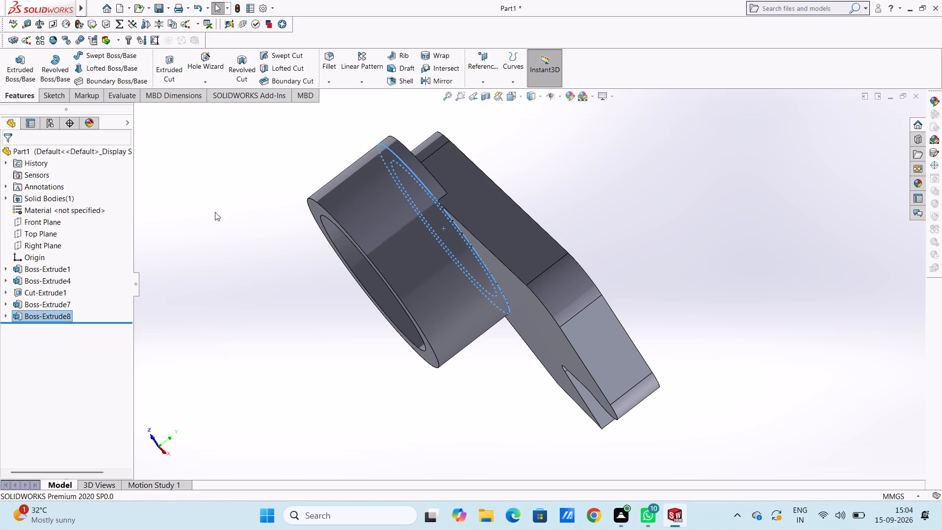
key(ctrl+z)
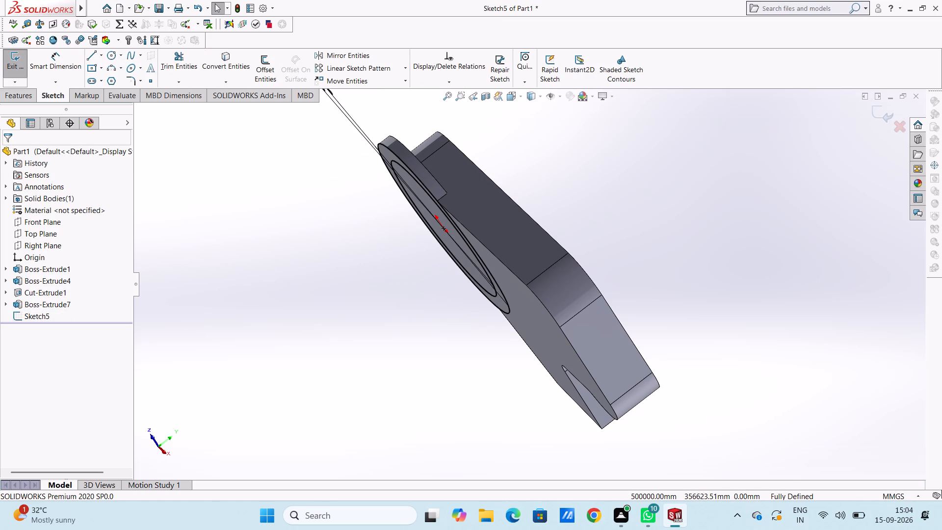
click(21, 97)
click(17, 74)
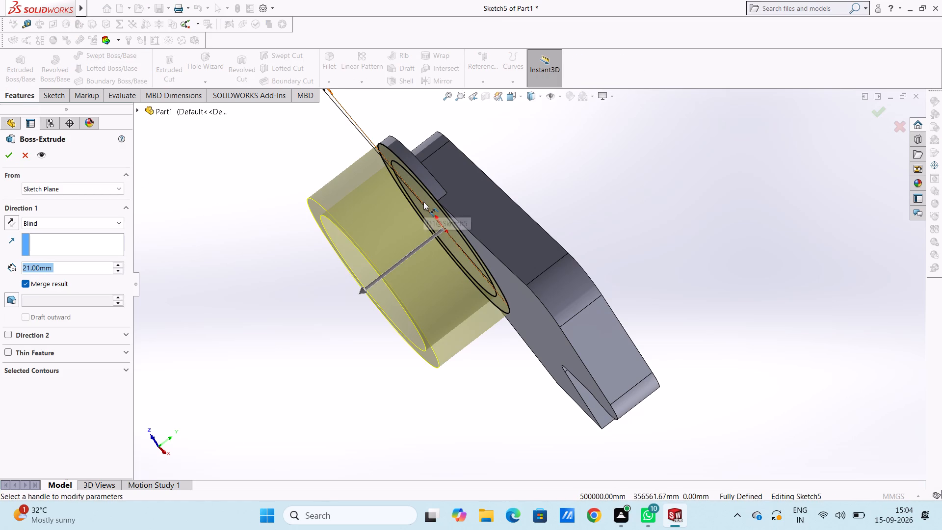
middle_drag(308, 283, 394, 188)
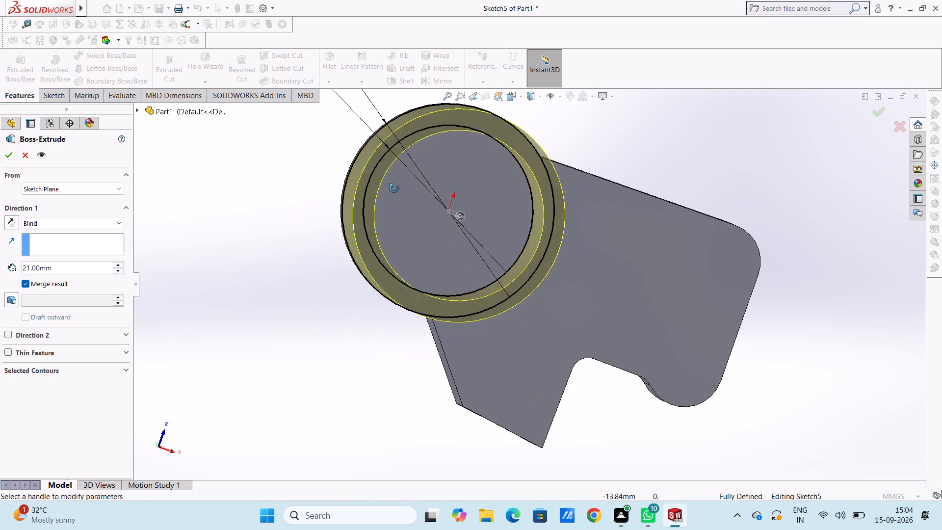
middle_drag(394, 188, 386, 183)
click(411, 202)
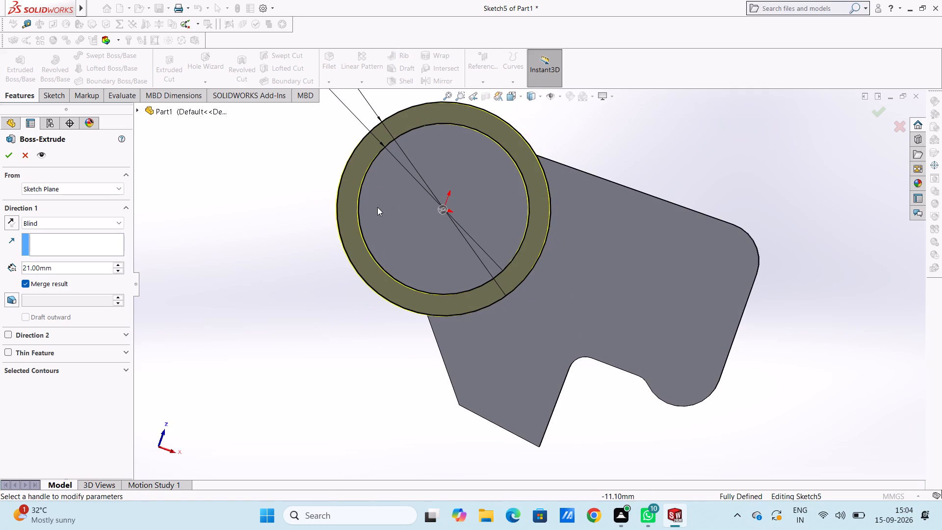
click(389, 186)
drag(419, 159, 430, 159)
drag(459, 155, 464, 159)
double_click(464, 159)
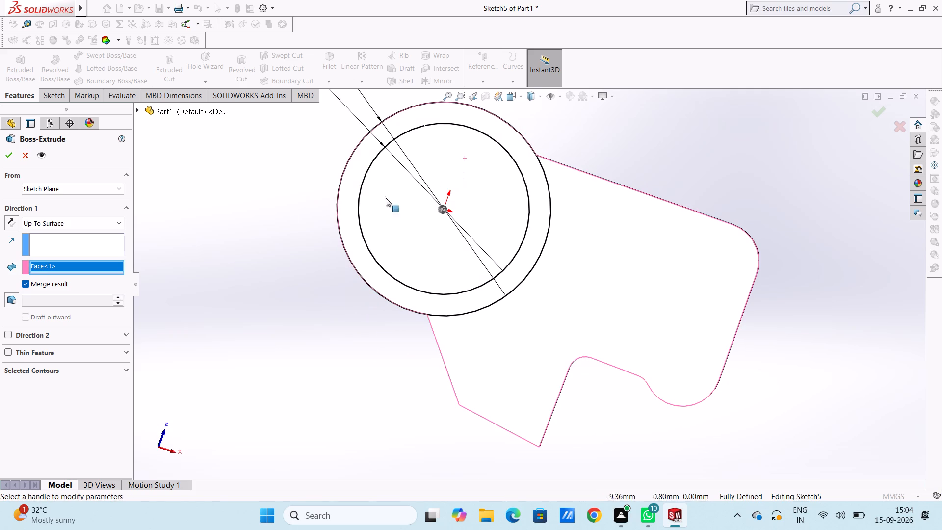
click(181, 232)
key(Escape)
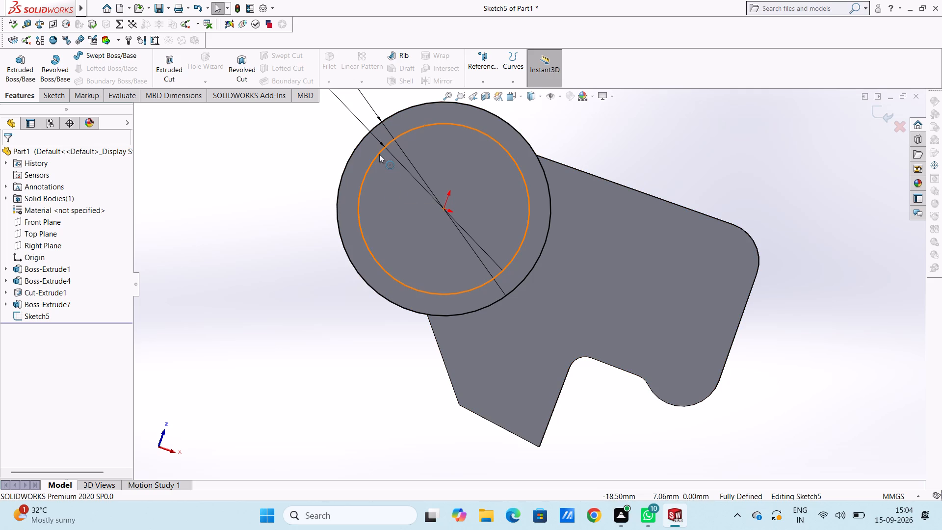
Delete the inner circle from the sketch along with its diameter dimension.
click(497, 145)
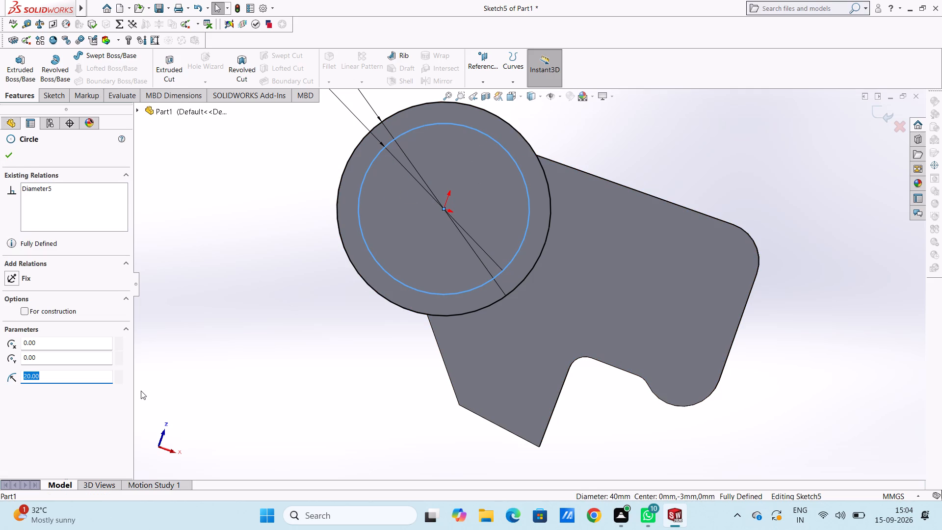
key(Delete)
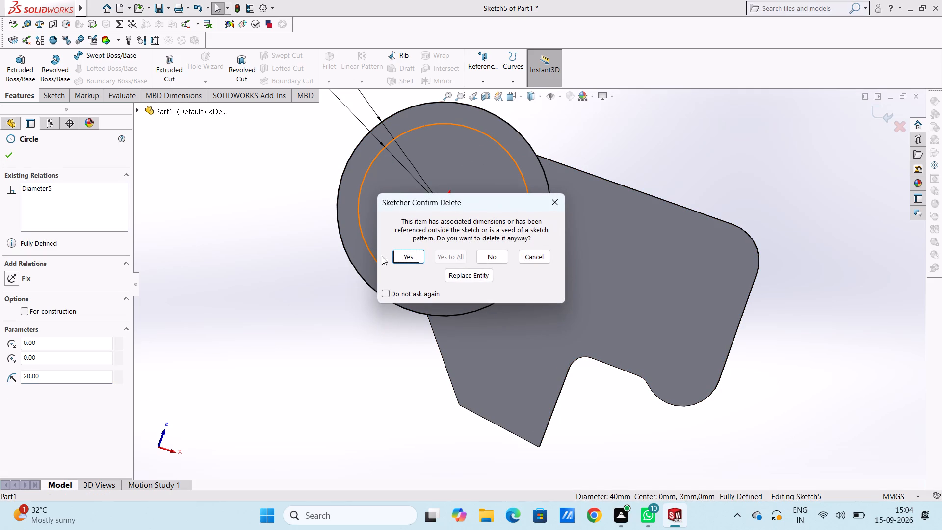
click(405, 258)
Extrude the remaining circle 25 mm blind, away from the backing plate, with merged result.
middle_drag(369, 302, 304, 338)
click(12, 65)
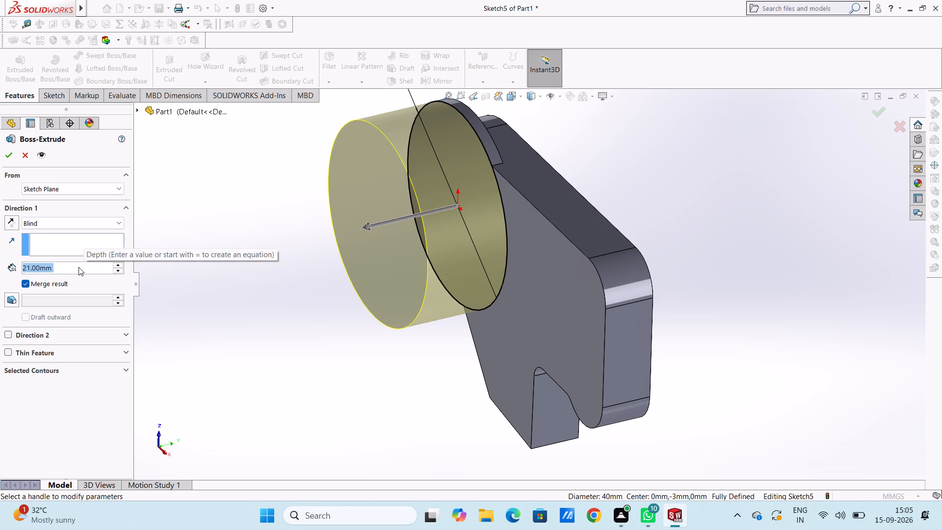
text(25)
key(Return)
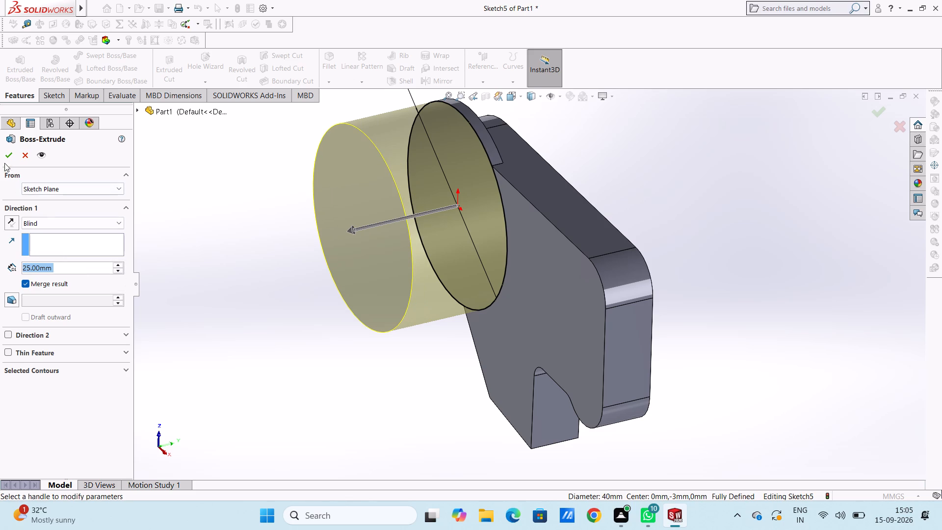
click(7, 153)
middle_drag(147, 211, 157, 297)
scroll(148, 211, down, 1)
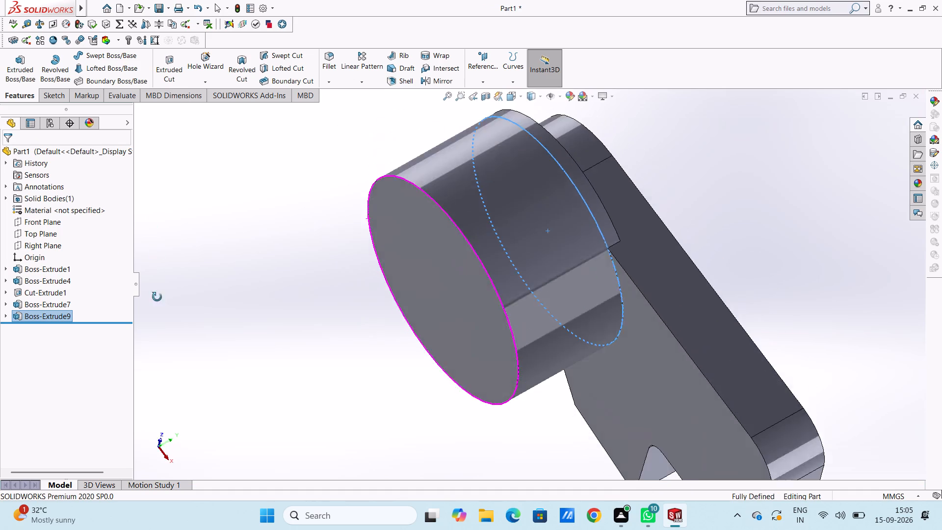
Start a sketch on the boss's end face and draw a circle of 25 mm radius centred on the origin, matching the boss edge.
middle_drag(157, 297, 146, 407)
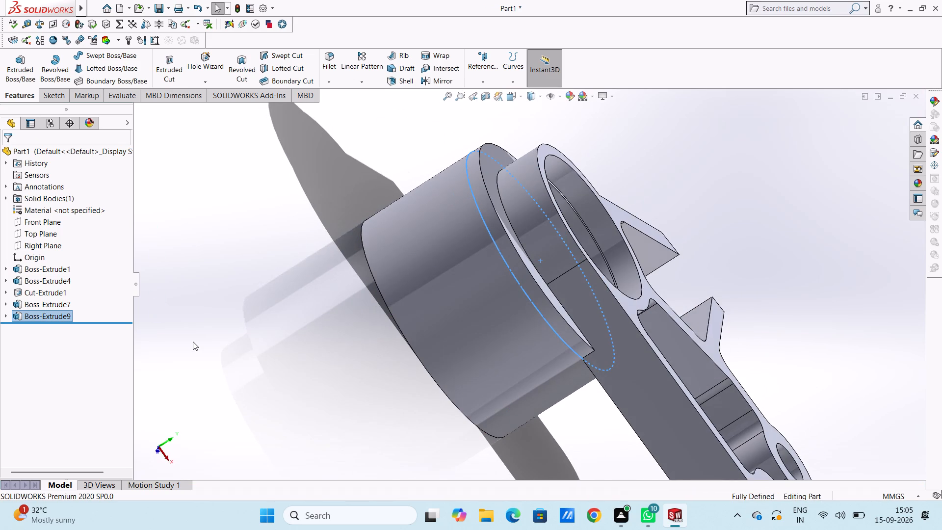
key(ctrl+7)
click(201, 261)
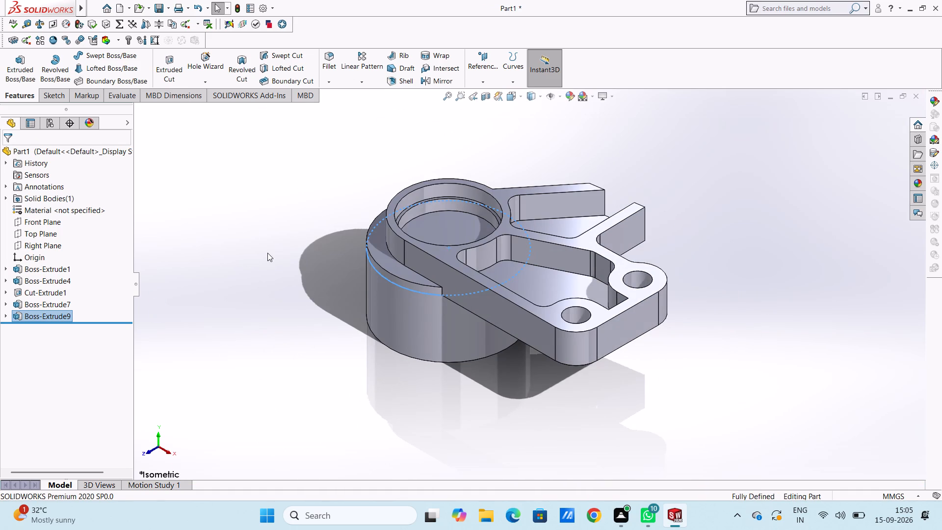
key(ctrl+6)
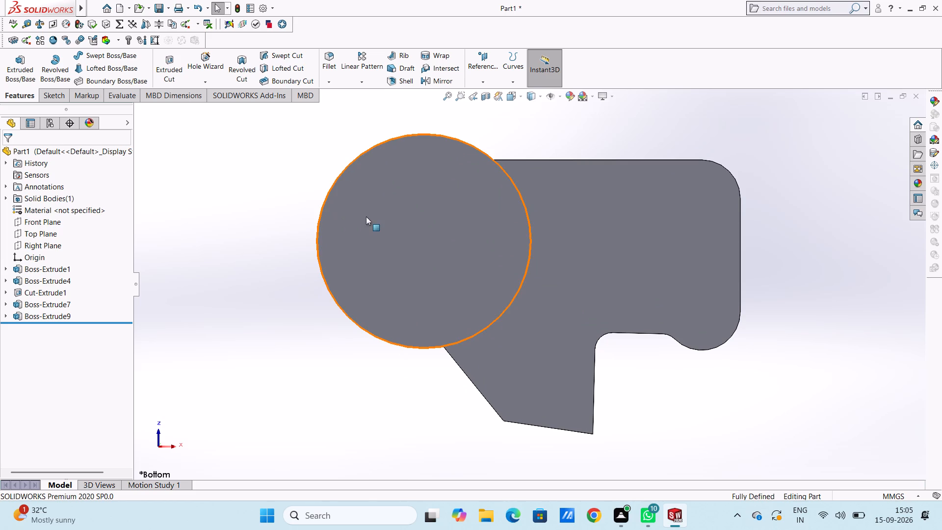
click(390, 191)
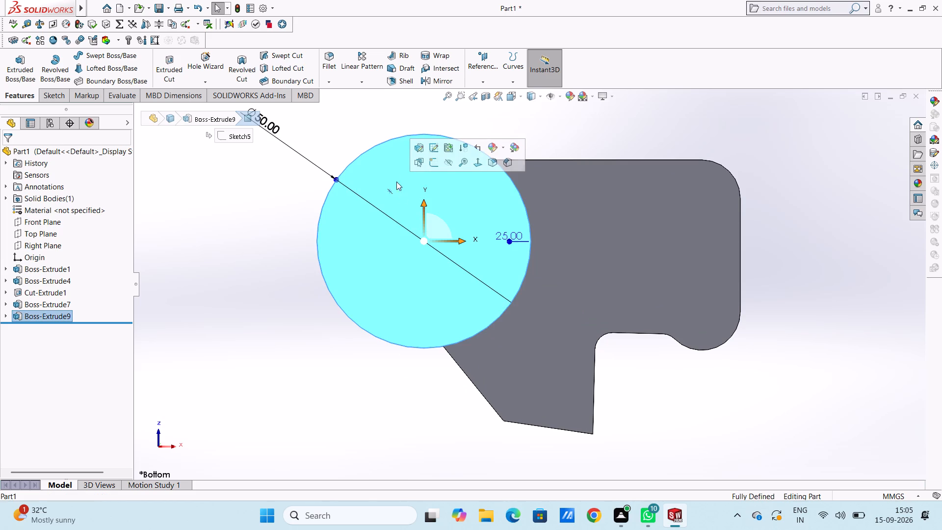
click(433, 164)
click(254, 208)
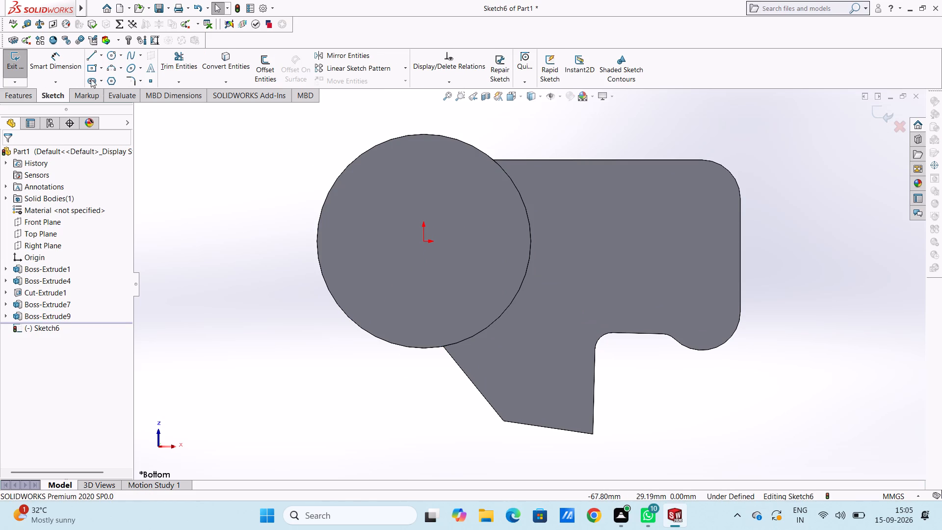
click(113, 57)
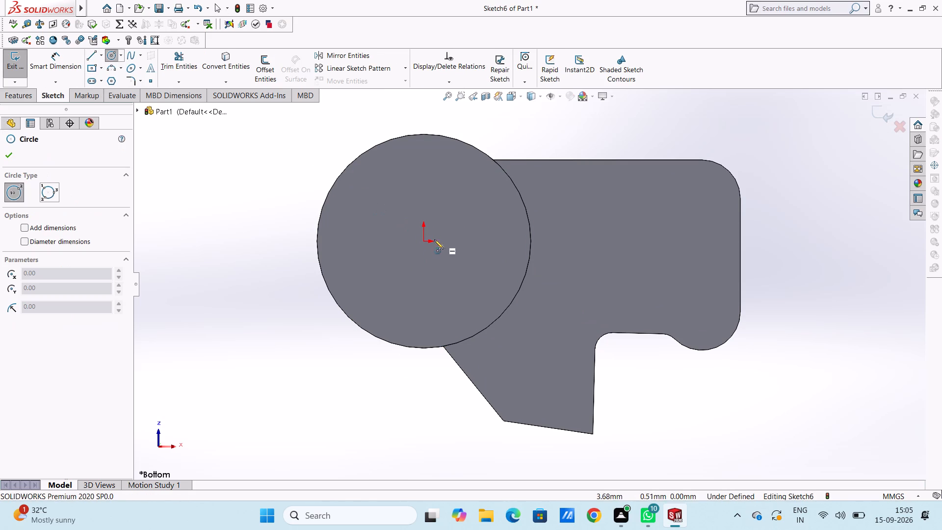
click(423, 240)
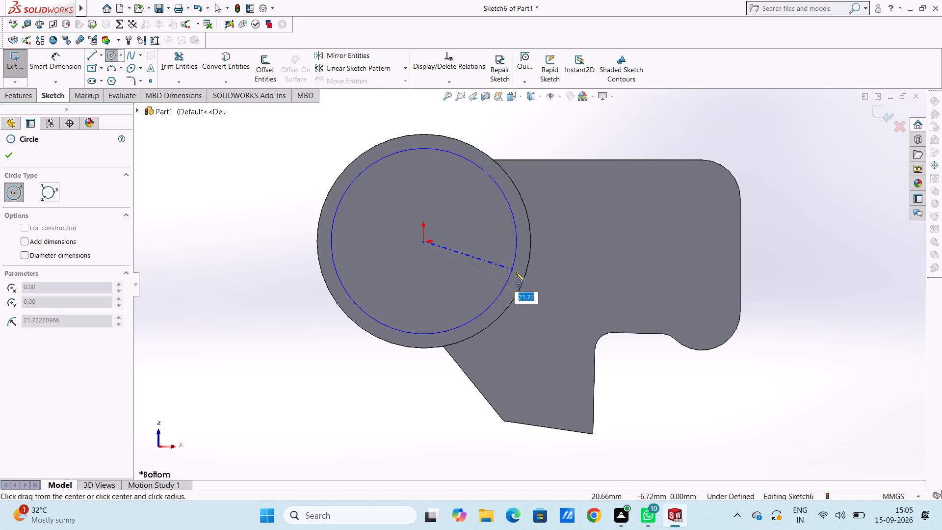
click(522, 278)
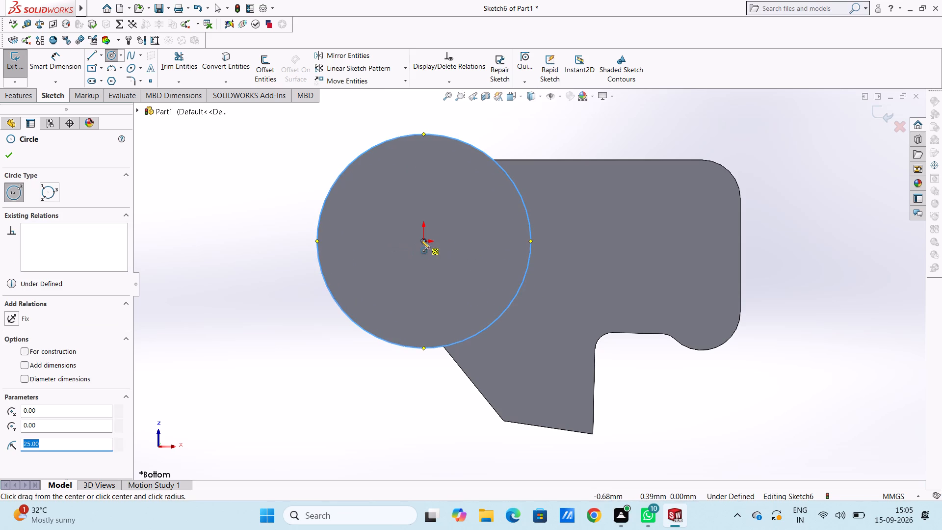
Draw a concentric inner circle with a 20 mm radius from the origin.
click(424, 241)
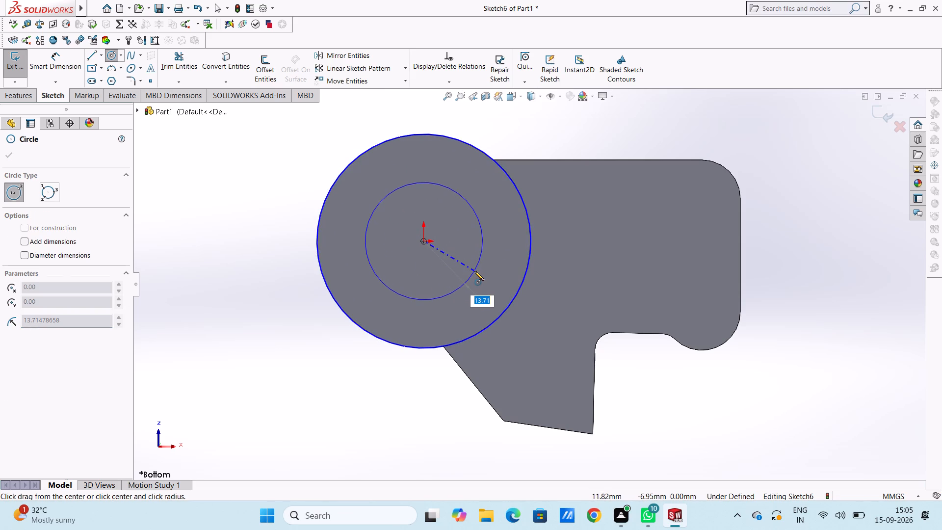
text(20)
key(Return)
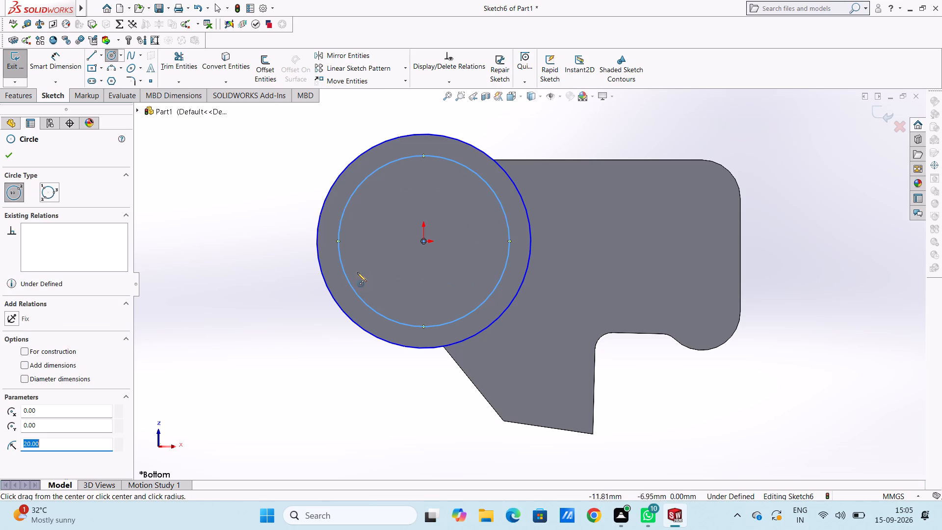
key(Escape)
key(Escape)
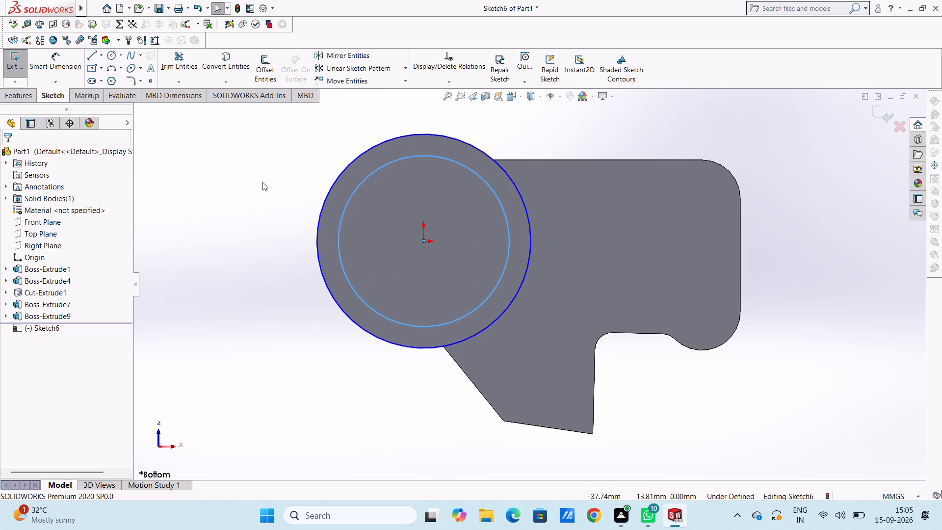
Dimension the diameters of the outer and inner circles.
click(60, 59)
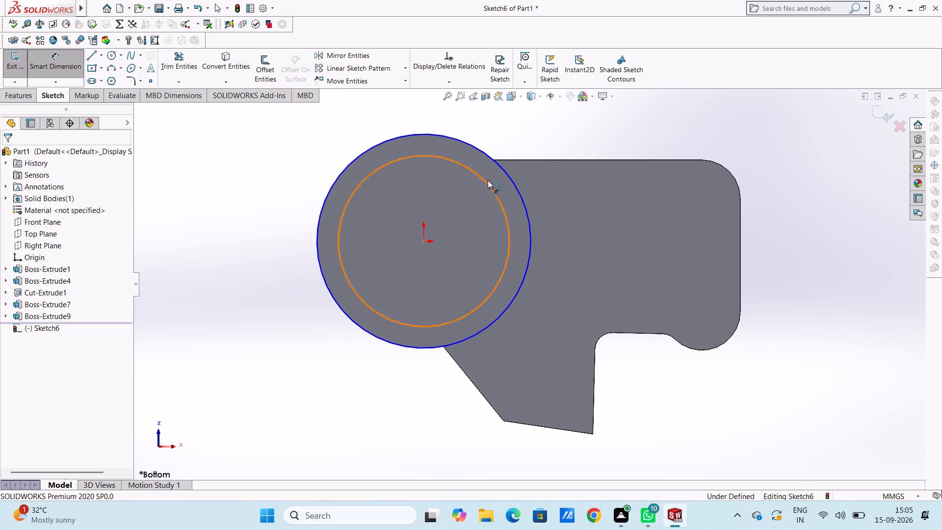
click(509, 175)
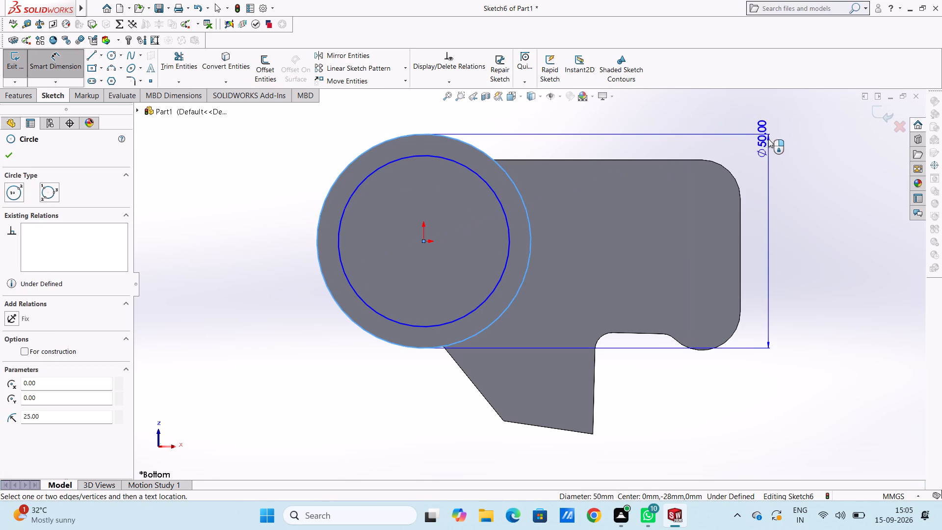
click(763, 122)
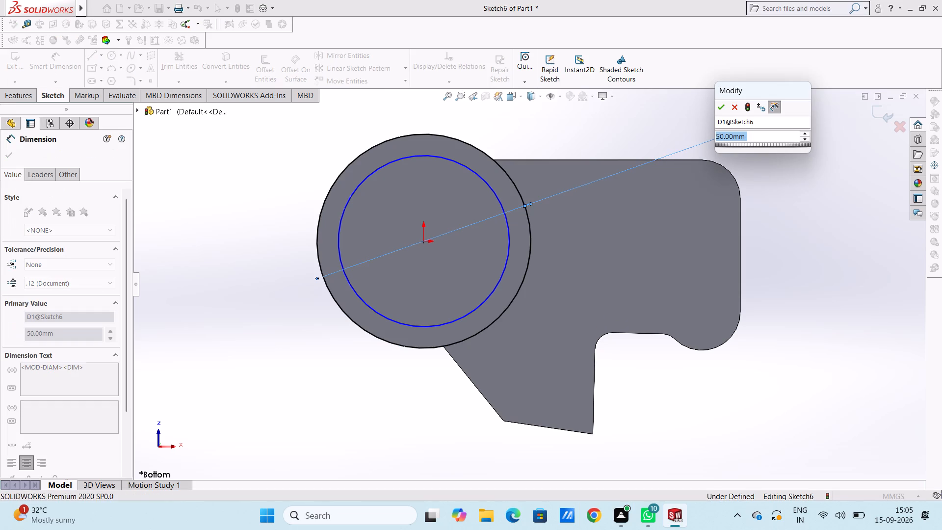
key(Return)
click(679, 120)
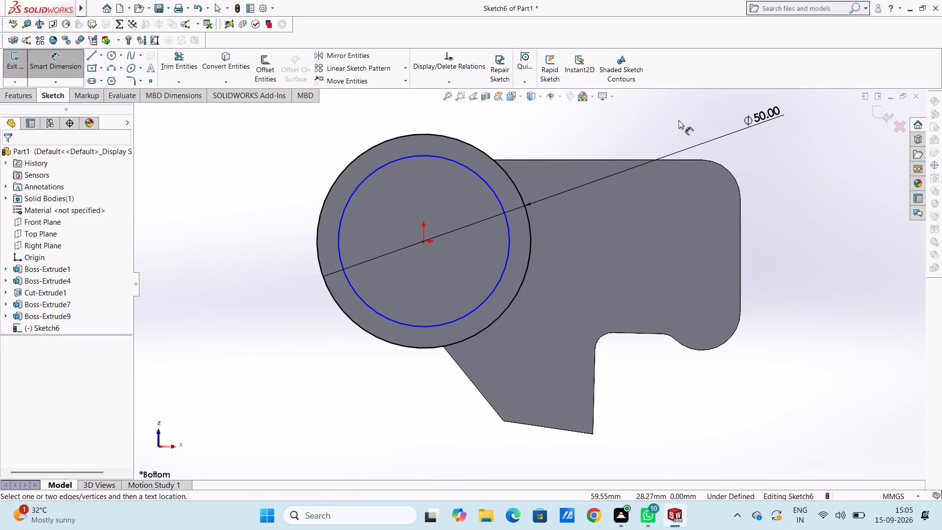
click(484, 181)
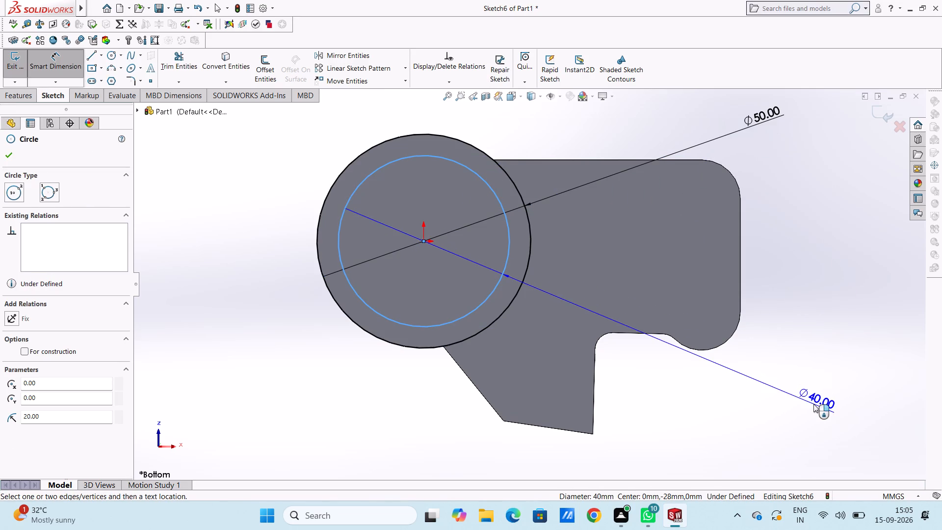
click(813, 404)
key(Return)
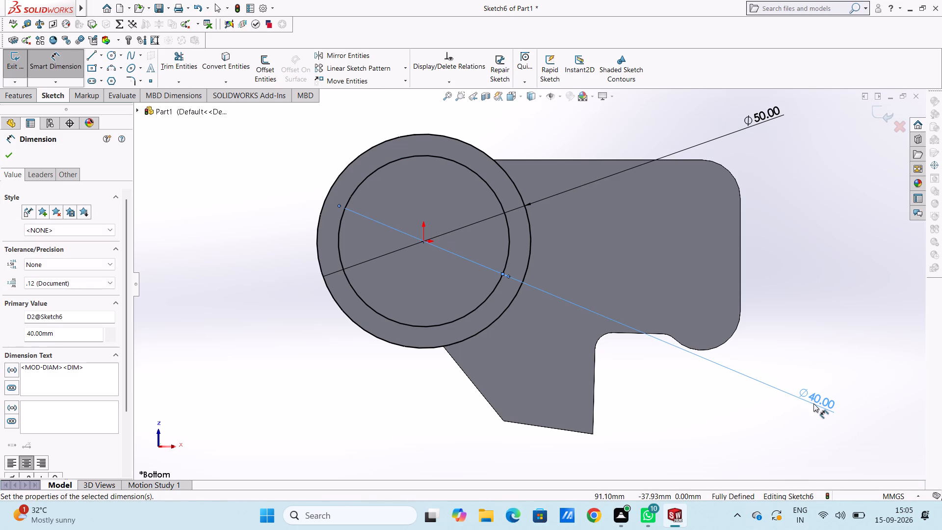
click(810, 311)
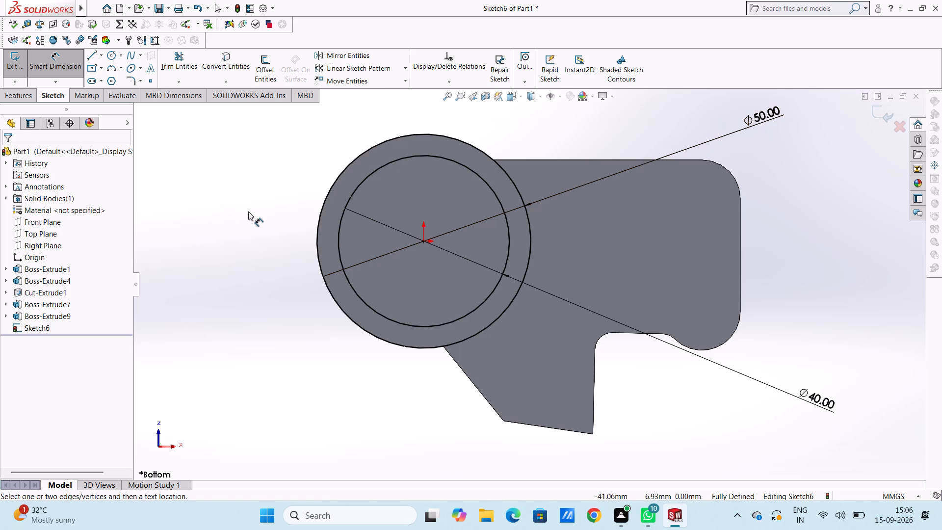
Draw a 25 mm horizontal line from the origin to the outer circle.
scroll(464, 128, up, 2)
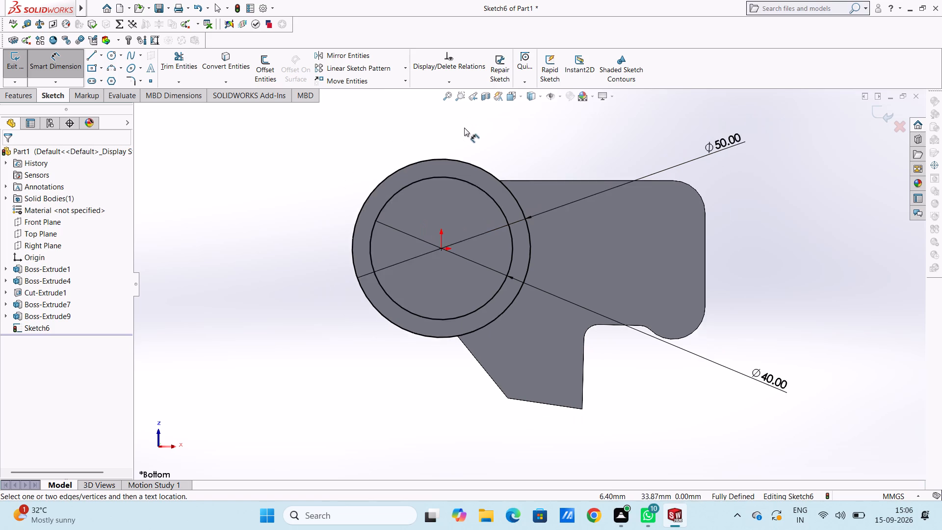
scroll(464, 128, up, 1)
scroll(523, 247, down, 4)
scroll(465, 239, down, 3)
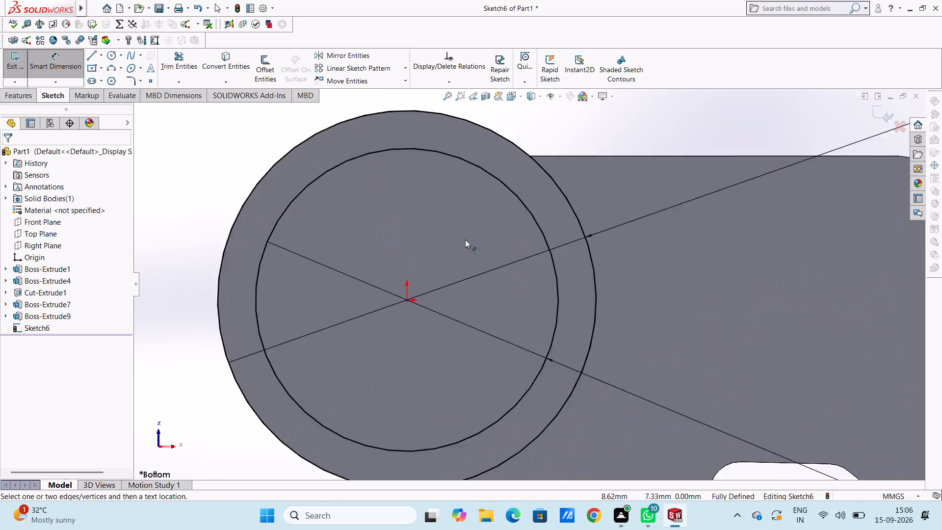
scroll(465, 239, down, 1)
click(91, 52)
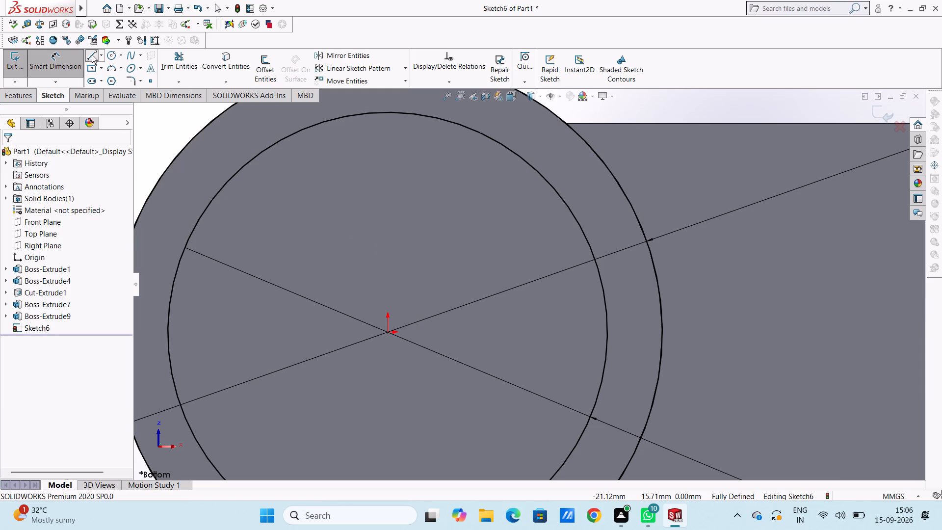
click(388, 331)
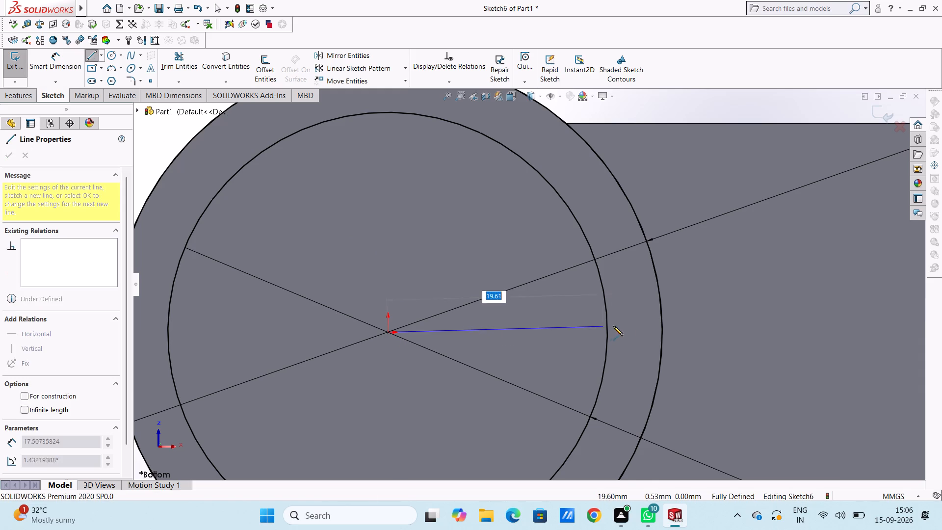
click(662, 333)
key(Escape)
key(Escape)
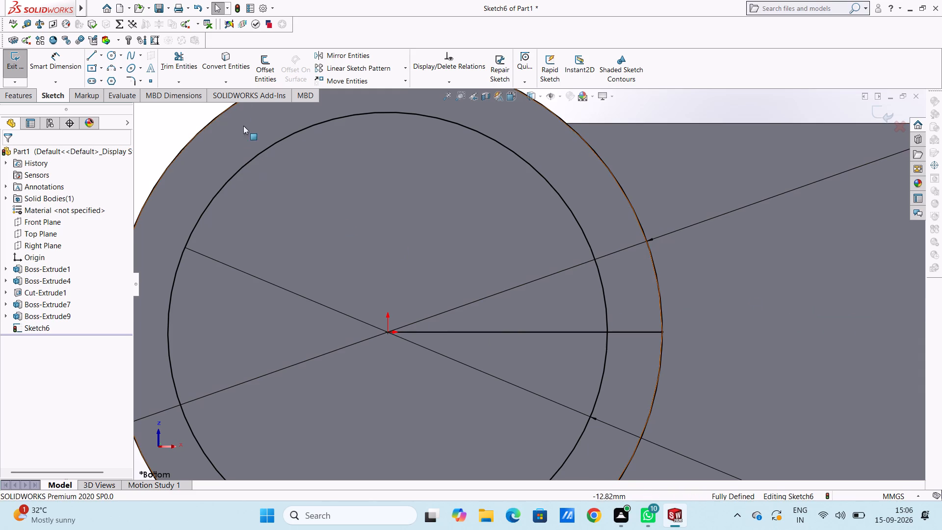
Offset the horizontal line 3 mm in both directions with dimensions added.
click(267, 67)
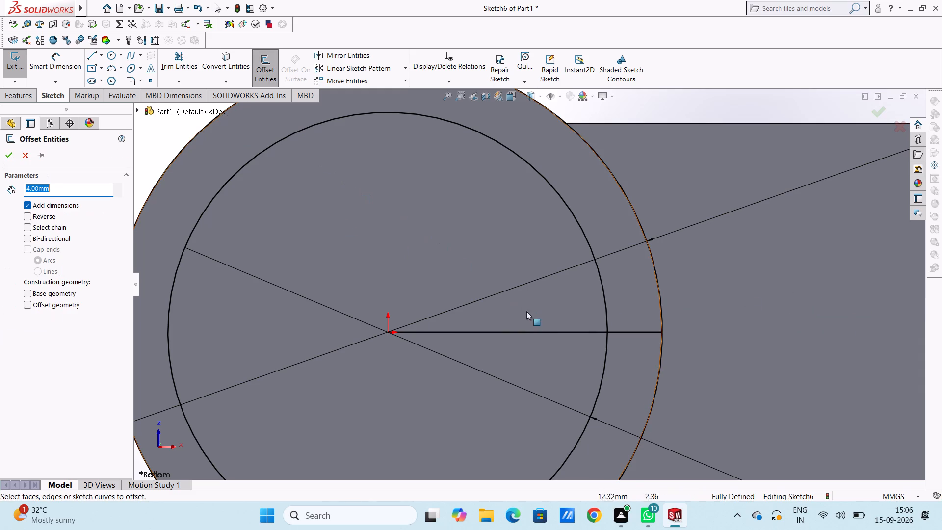
key(3)
key(Return)
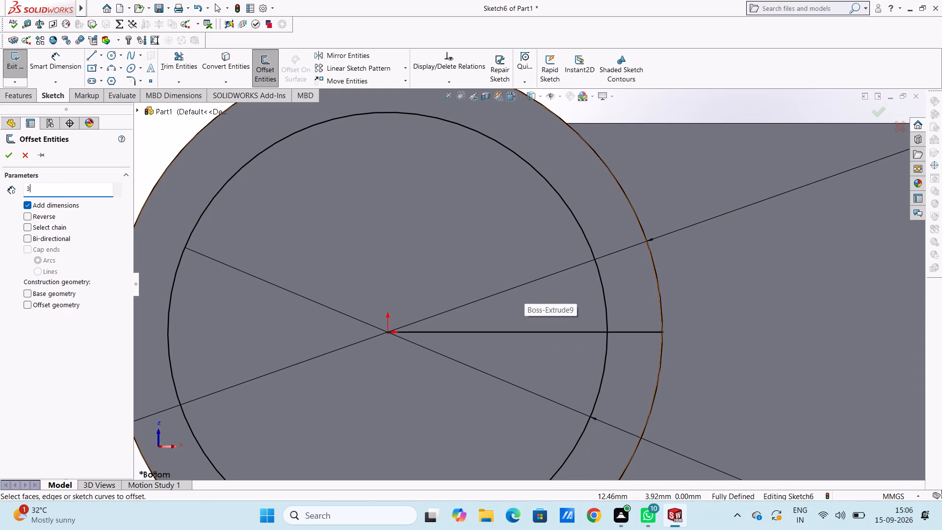
click(559, 332)
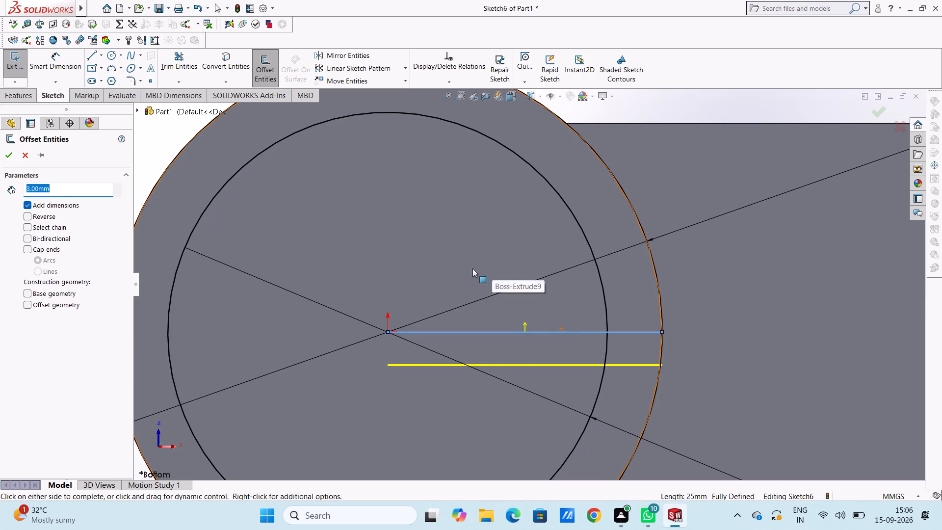
click(26, 237)
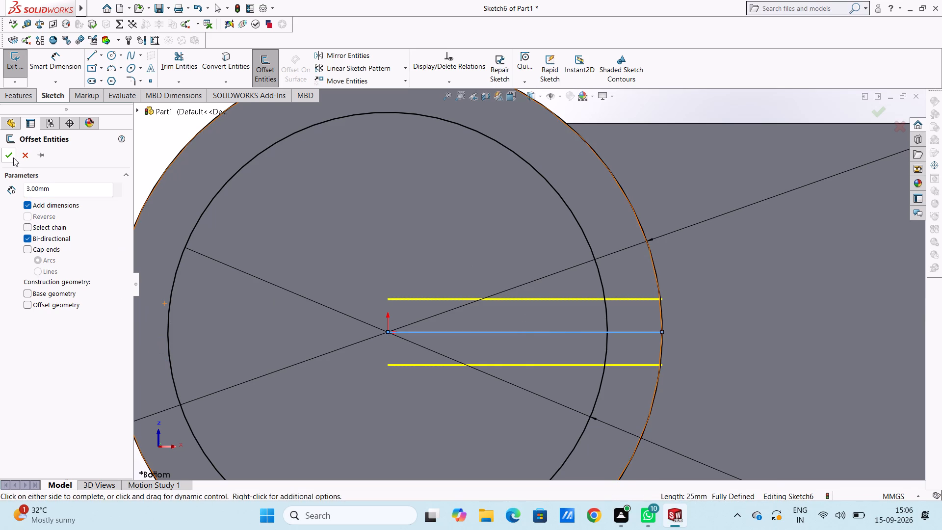
click(10, 156)
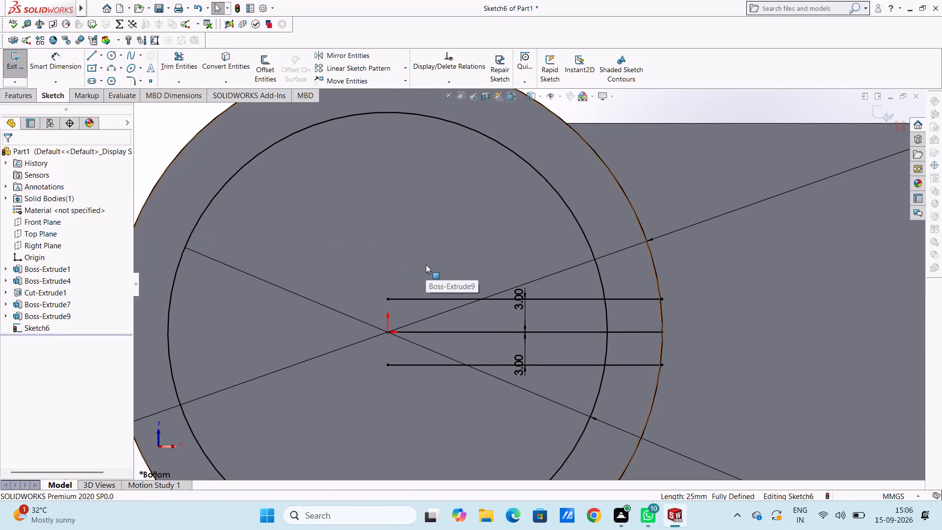
Trim both offset lines inside the inner circle and beyond the outer circle, leaving only the segments across the ring.
scroll(598, 275, down, 2)
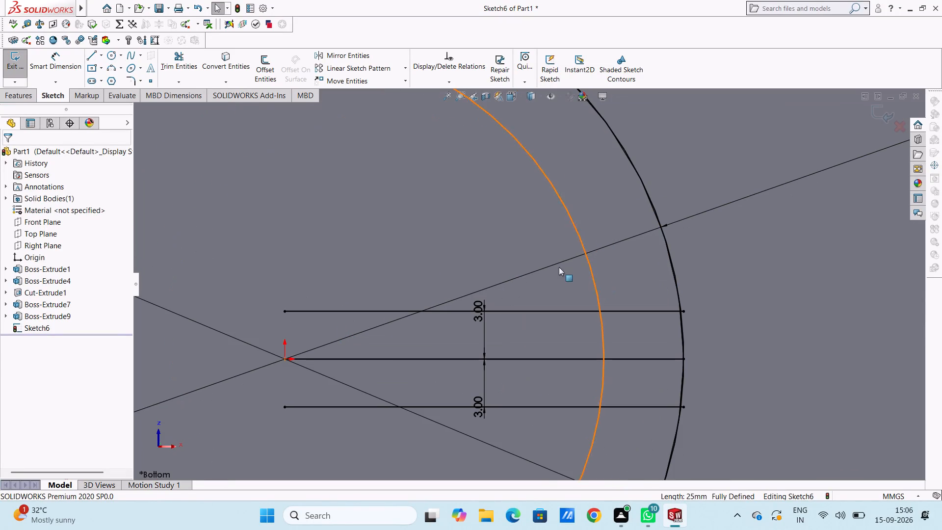
click(185, 57)
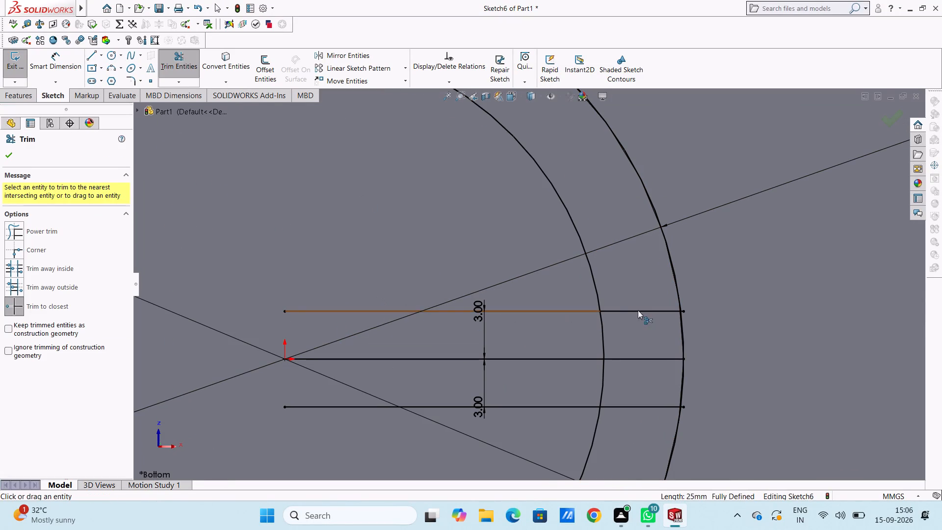
click(563, 312)
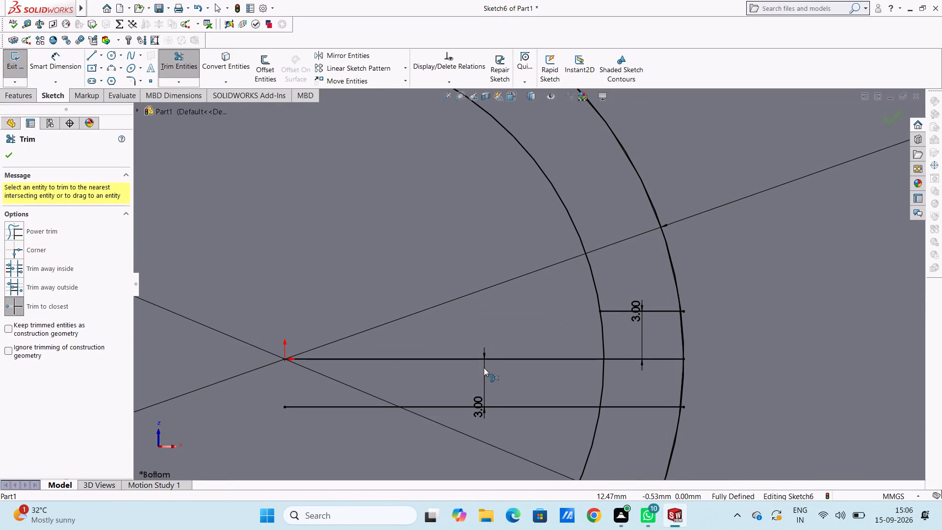
click(495, 406)
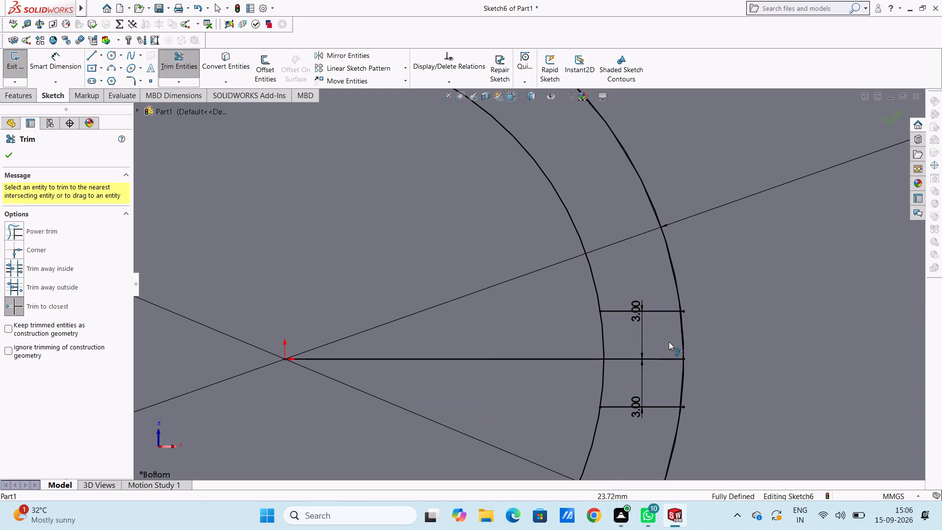
scroll(713, 297, down, 4)
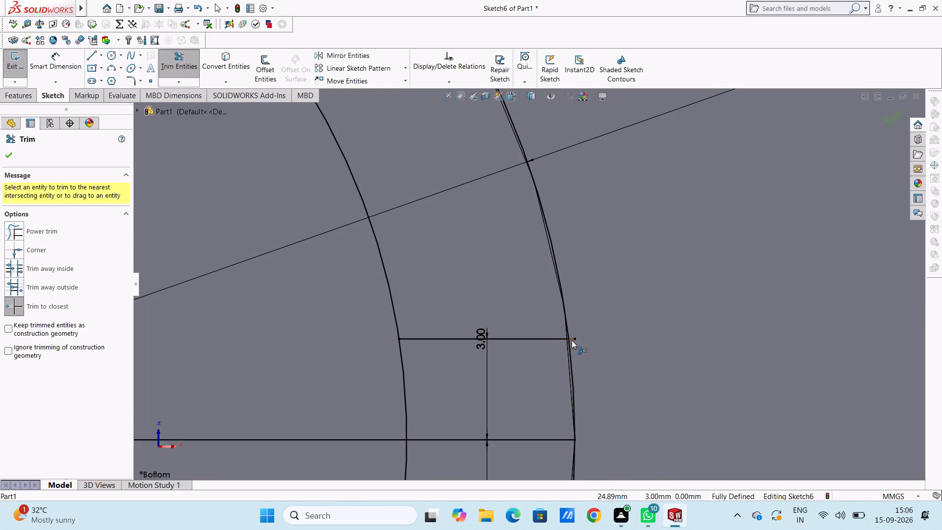
click(572, 339)
scroll(555, 395, down, 4)
scroll(555, 395, up, 10)
scroll(532, 344, down, 7)
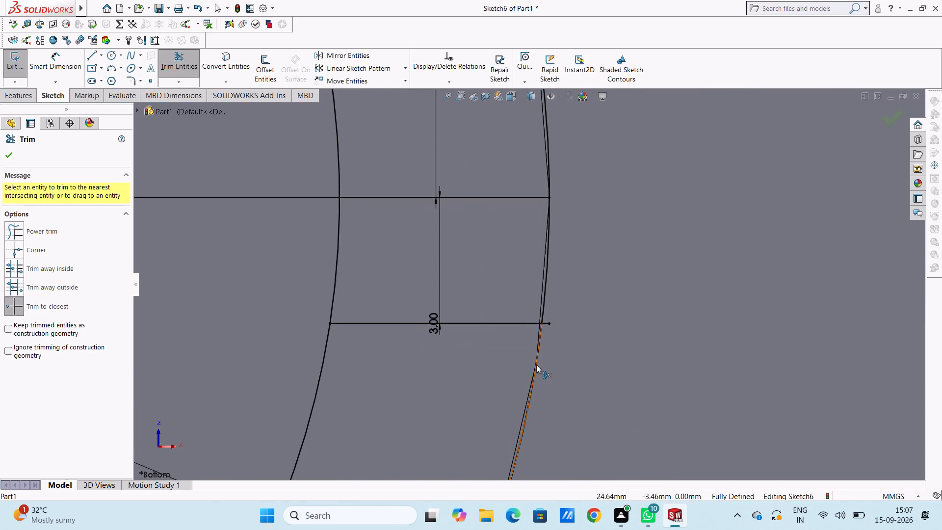
click(546, 323)
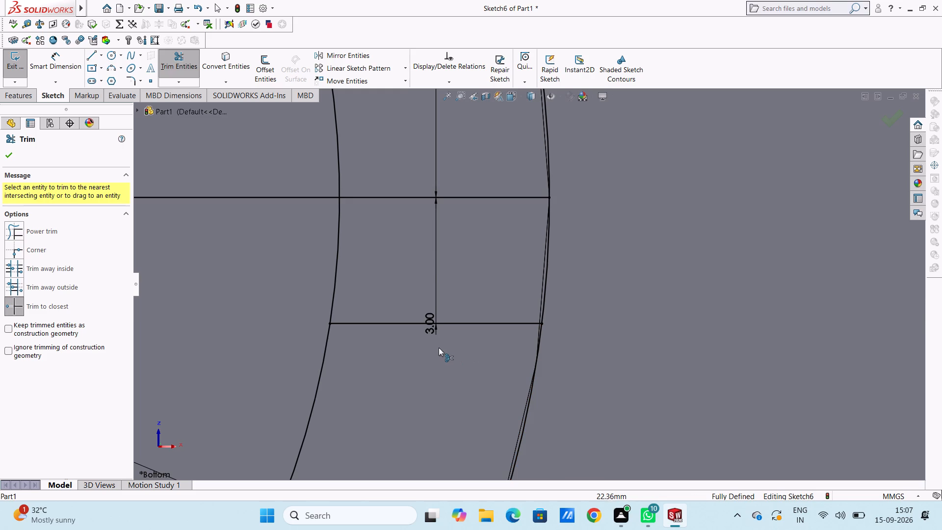
Trim away the whole horizontal line from the origin and the inner circle, keeping only its short arc between the two offset lines.
scroll(432, 262, down, 5)
scroll(432, 259, up, 8)
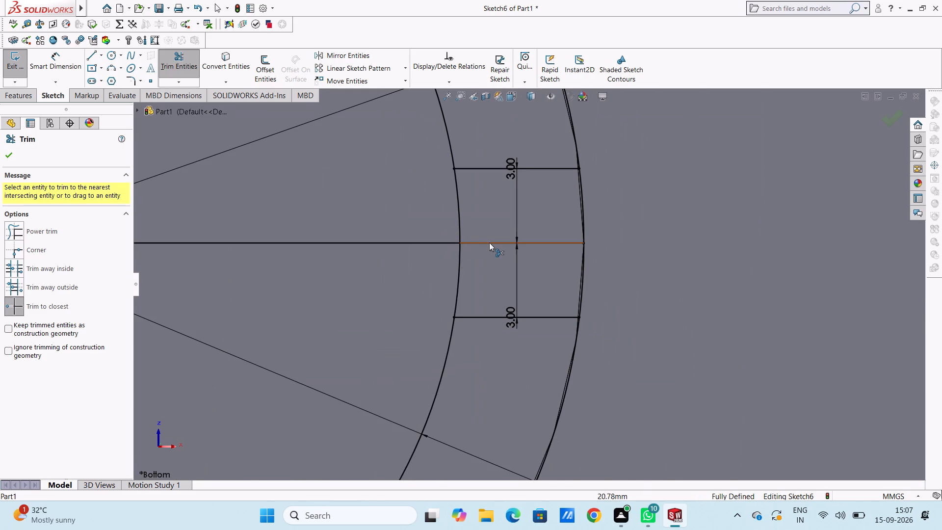
click(491, 242)
scroll(420, 210, down, 2)
scroll(420, 210, up, 4)
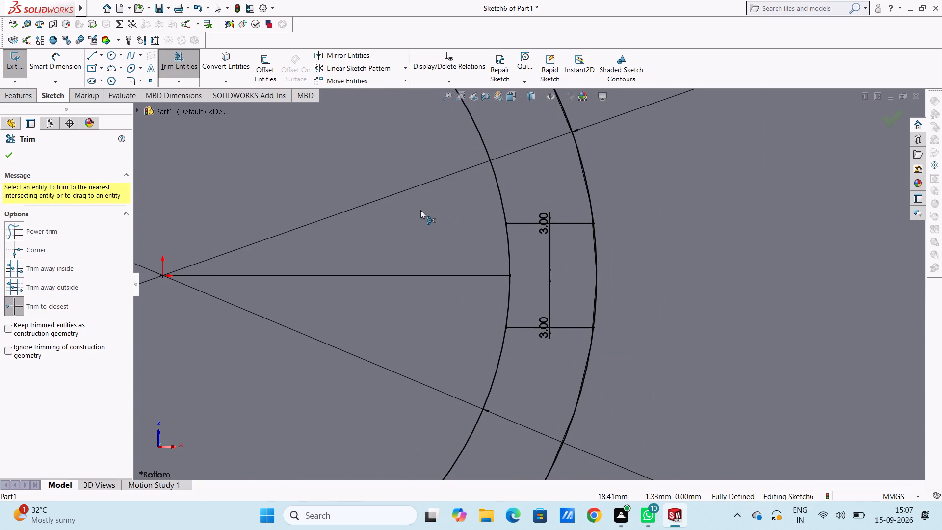
scroll(420, 210, up, 1)
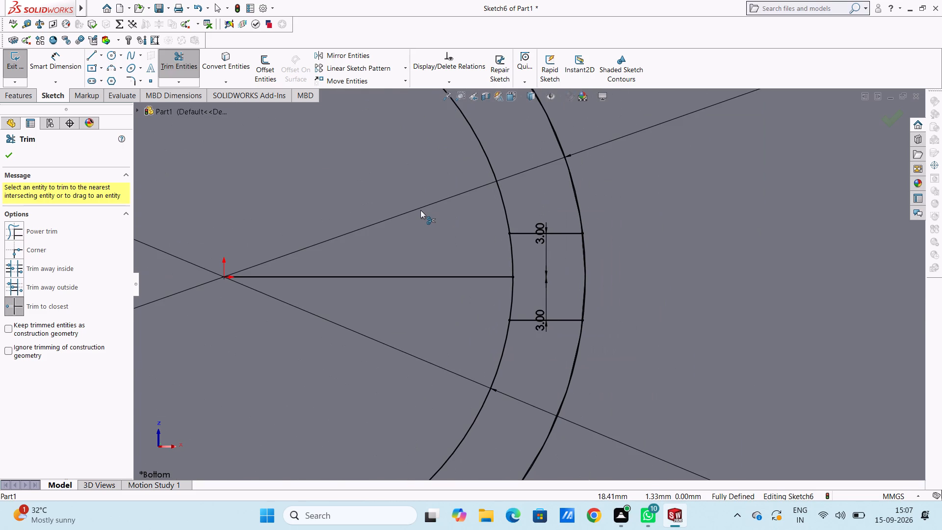
scroll(420, 210, up, 3)
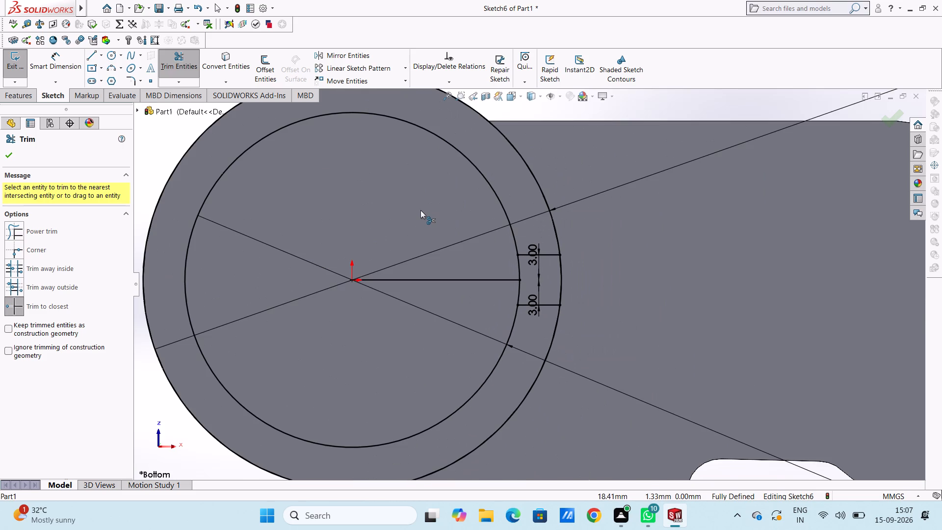
click(466, 159)
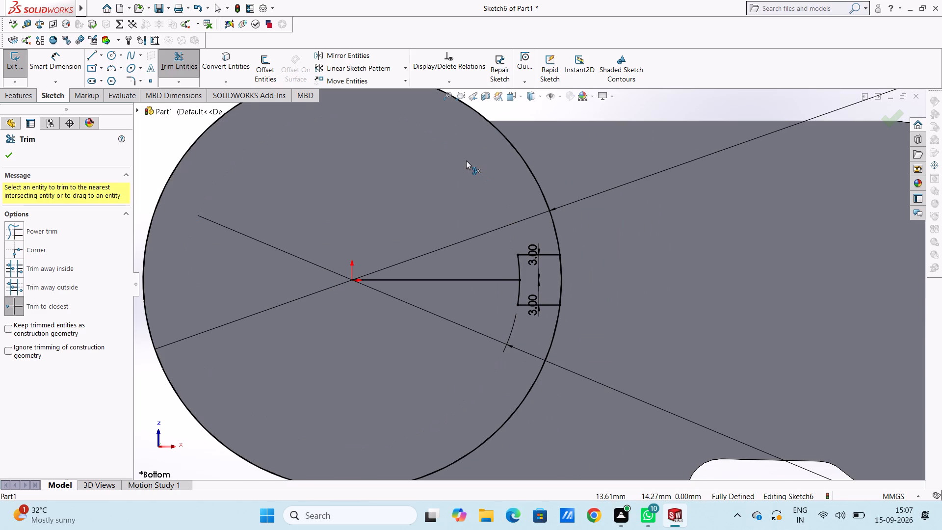
click(462, 278)
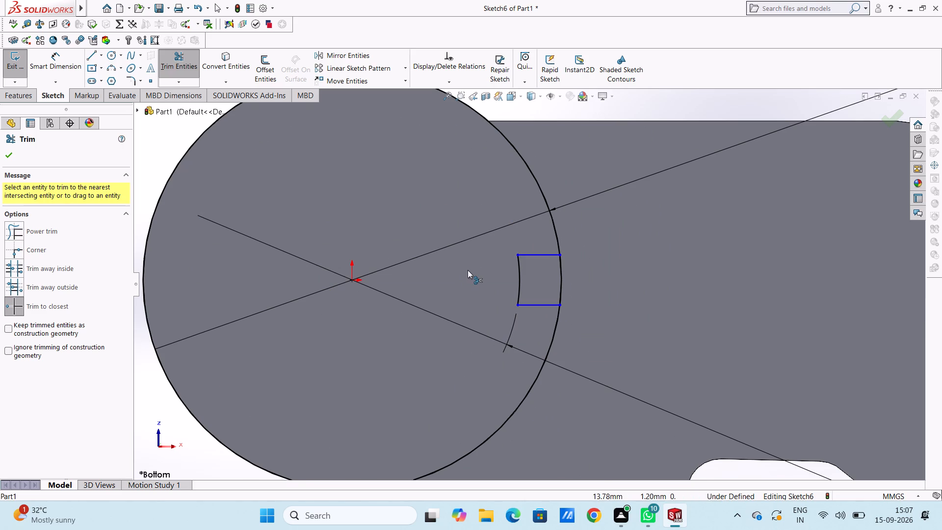
Dimension the distance between the two short horizontal lines across the ring.
click(63, 66)
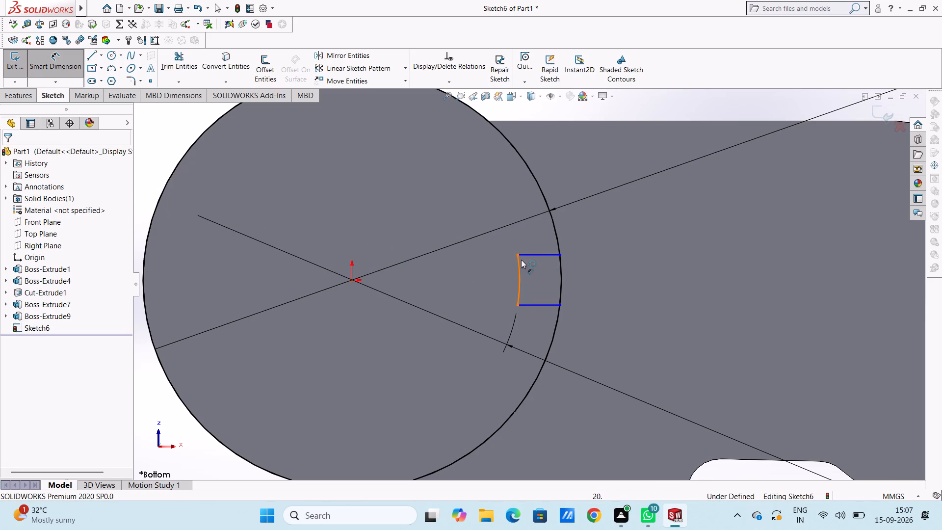
click(532, 254)
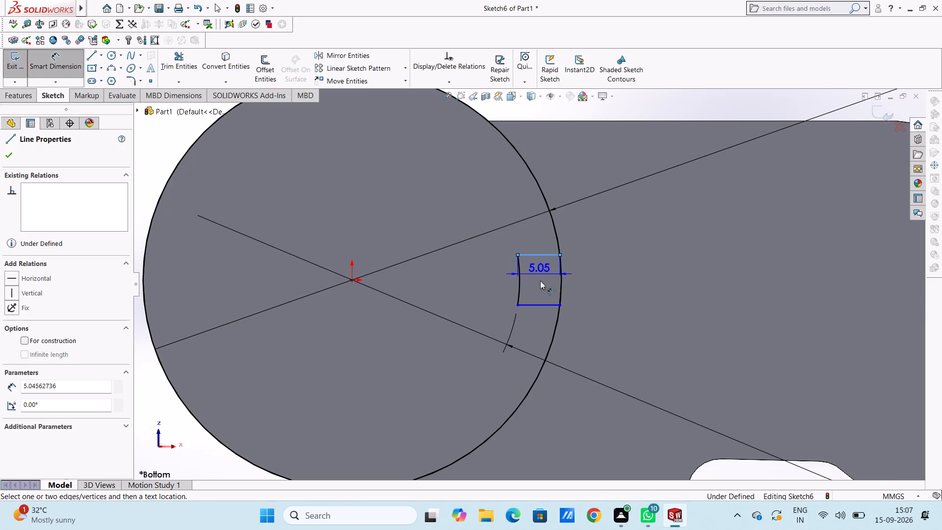
click(540, 305)
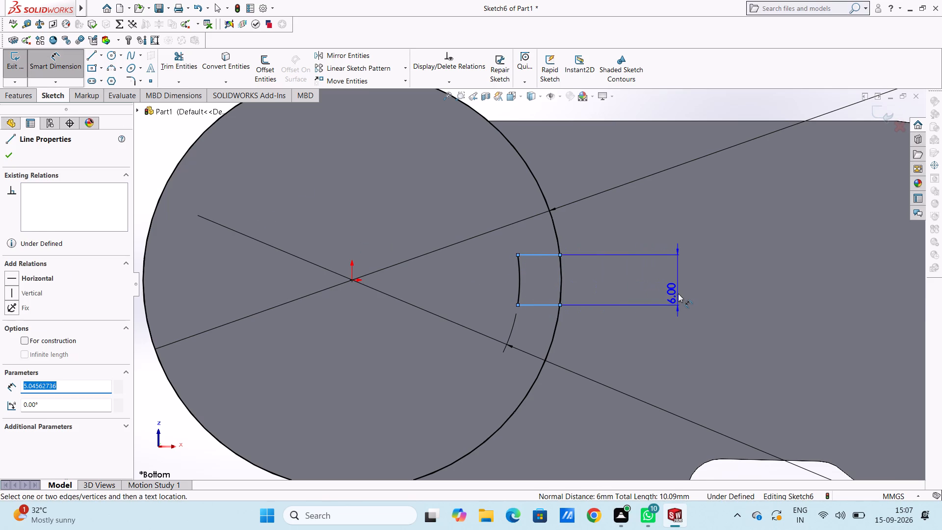
click(679, 293)
key(Return)
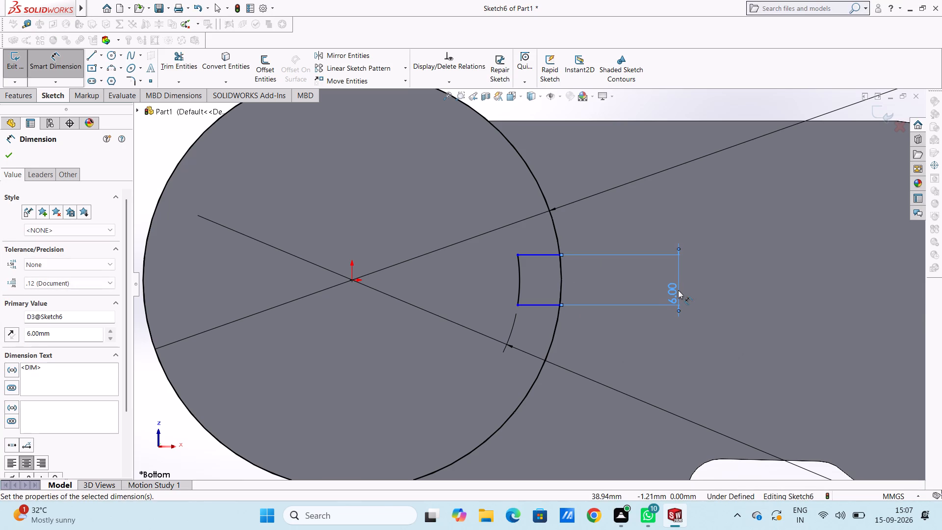
click(652, 281)
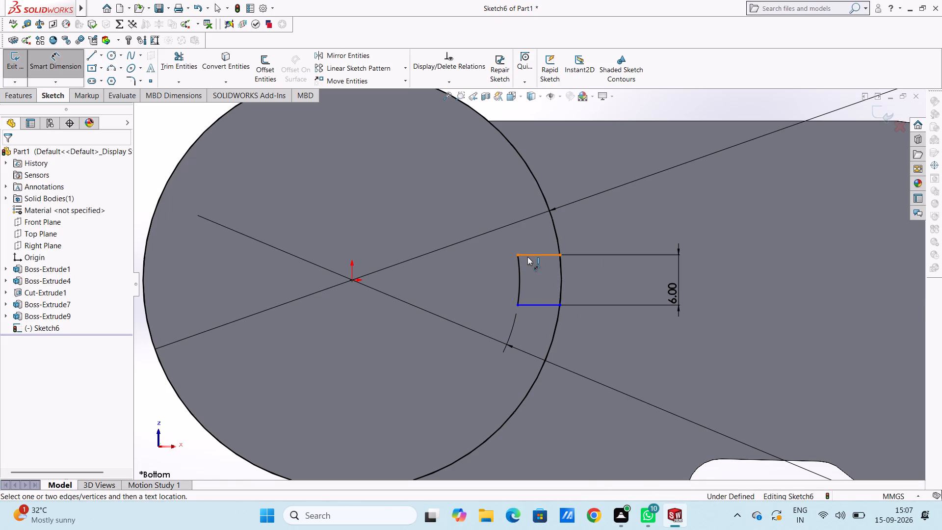
scroll(368, 288, down, 1)
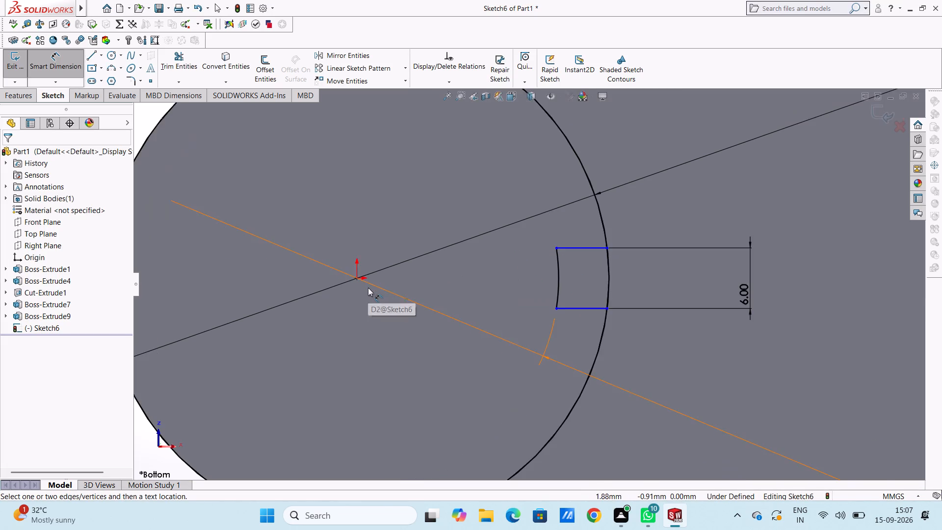
scroll(368, 288, up, 4)
key(Escape)
key(Escape)
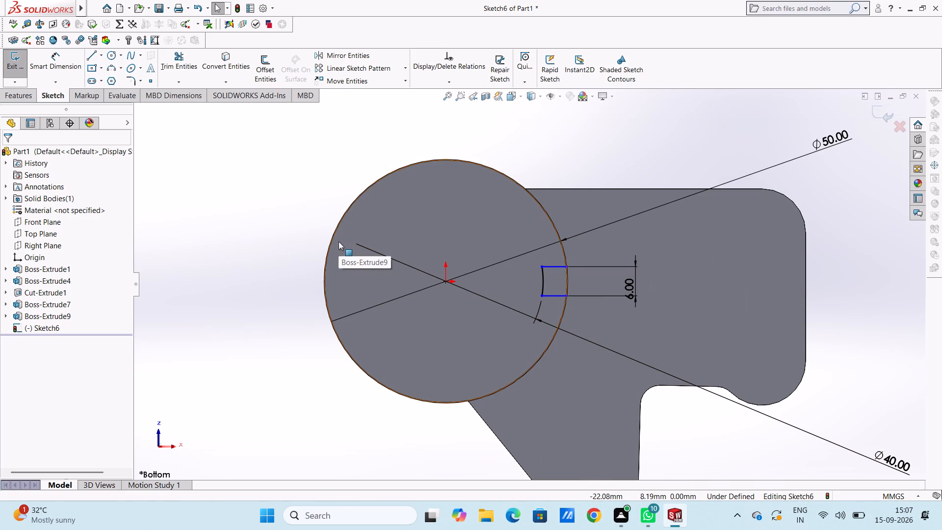
key(Escape)
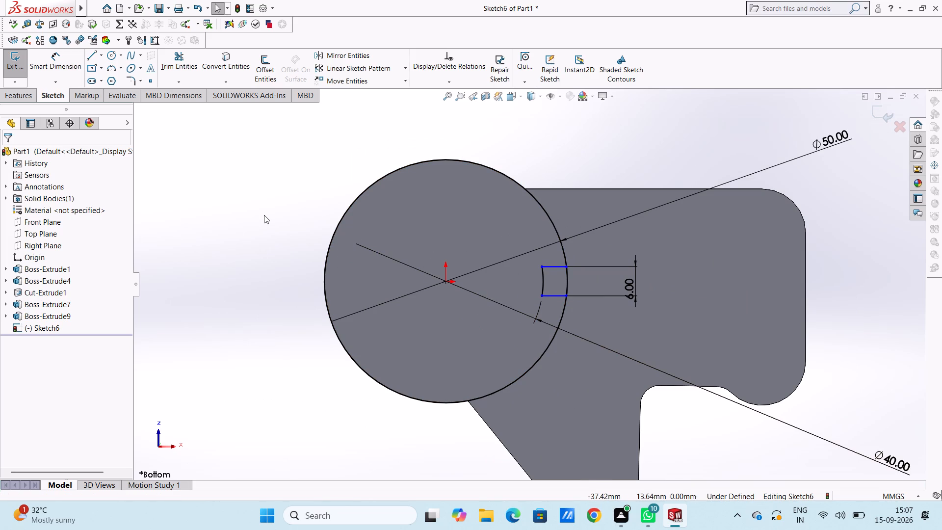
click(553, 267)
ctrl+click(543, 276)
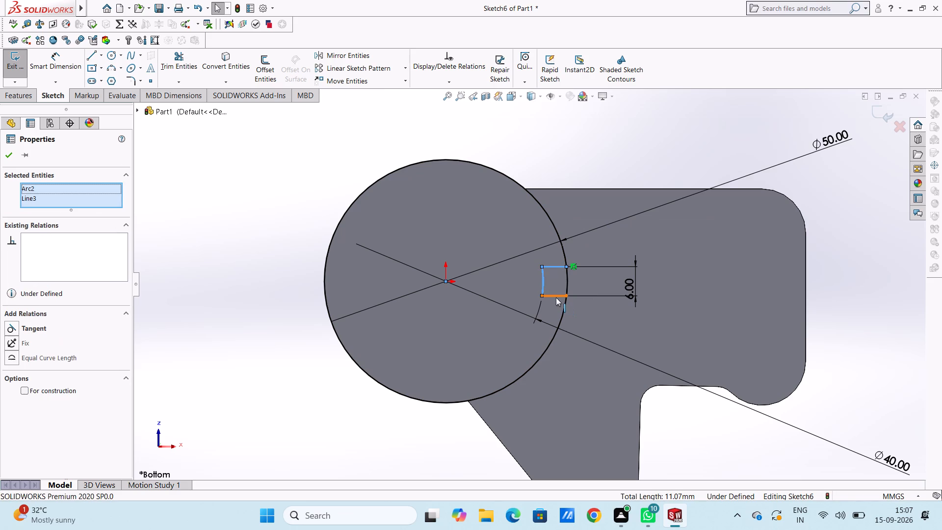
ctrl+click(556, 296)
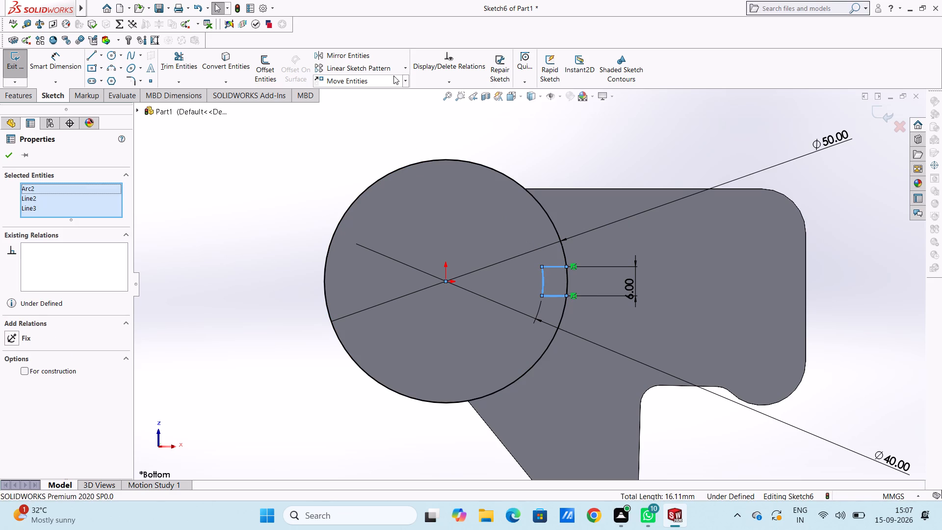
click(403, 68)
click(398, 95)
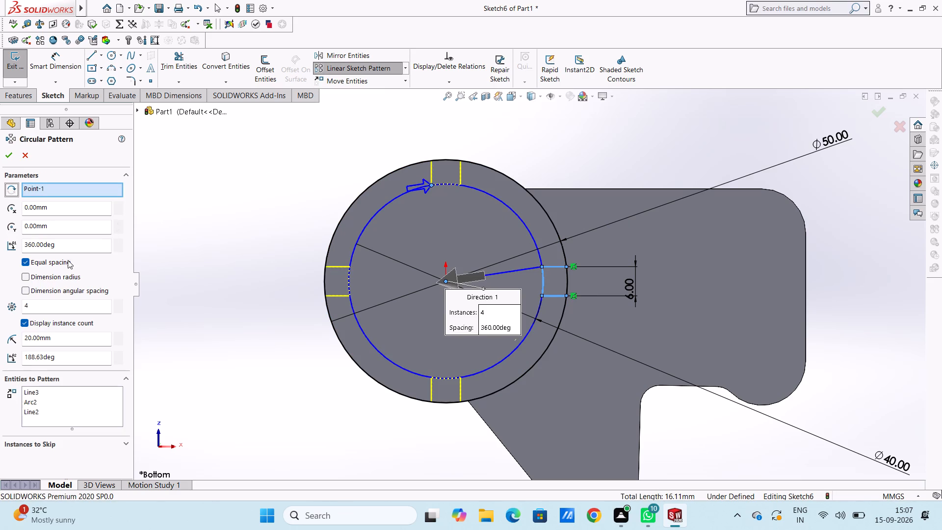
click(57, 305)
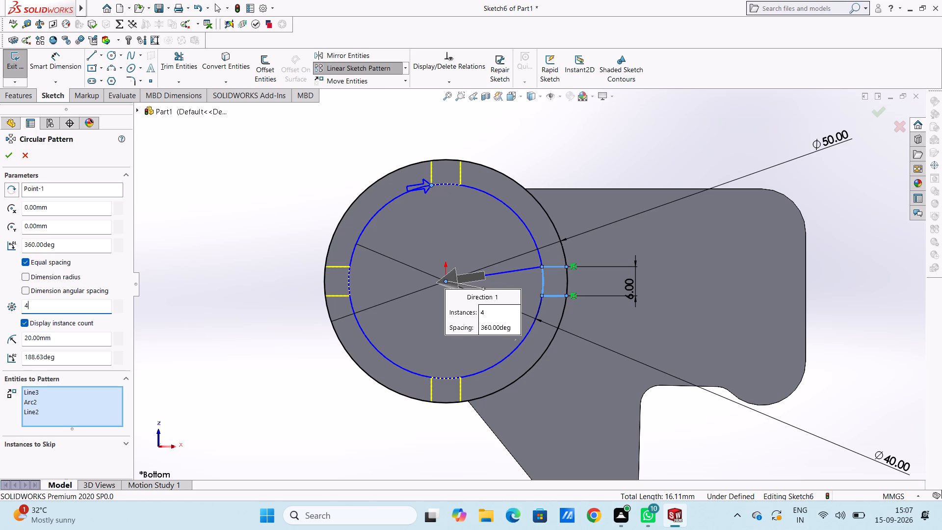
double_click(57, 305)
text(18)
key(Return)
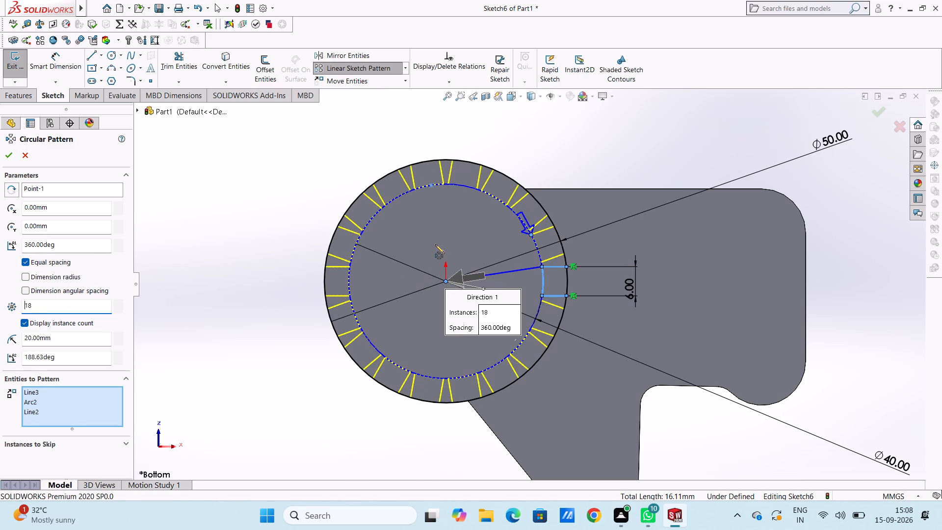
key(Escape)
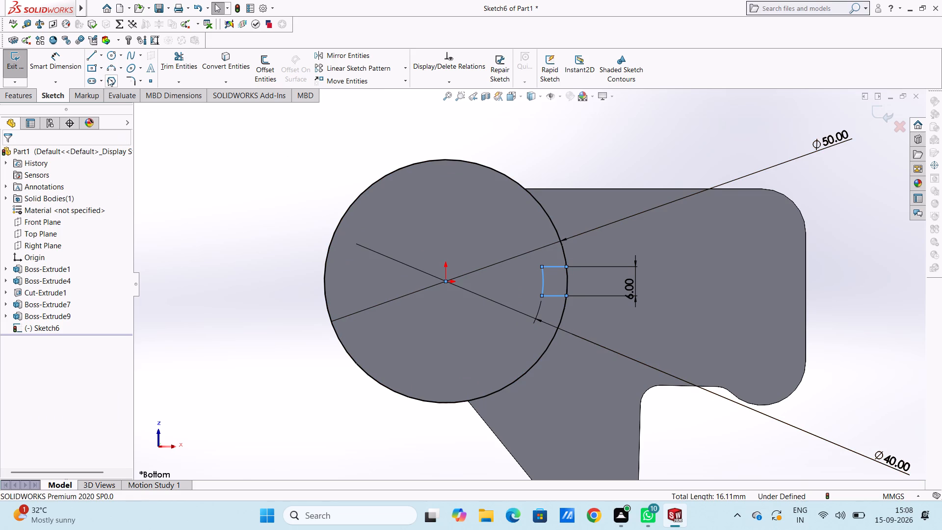
Draw a circle of 20 mm radius centred on the origin.
click(110, 55)
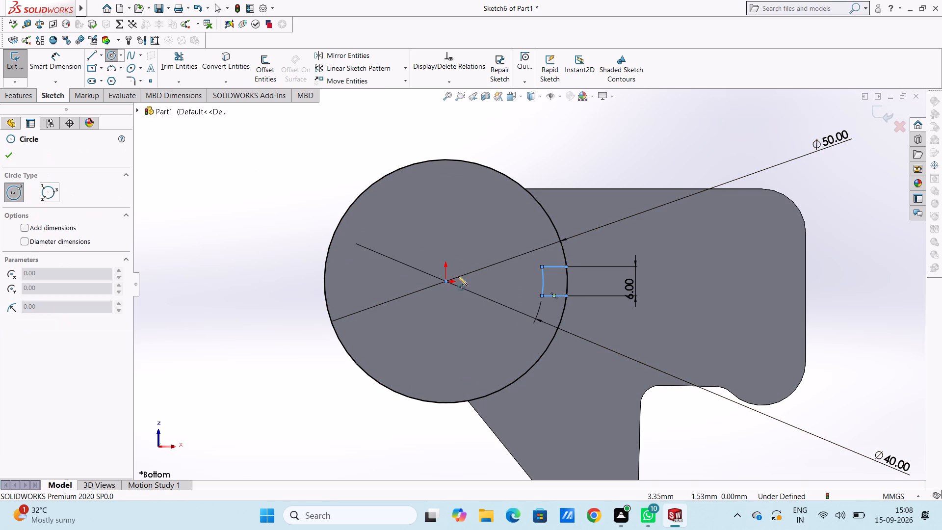
click(445, 282)
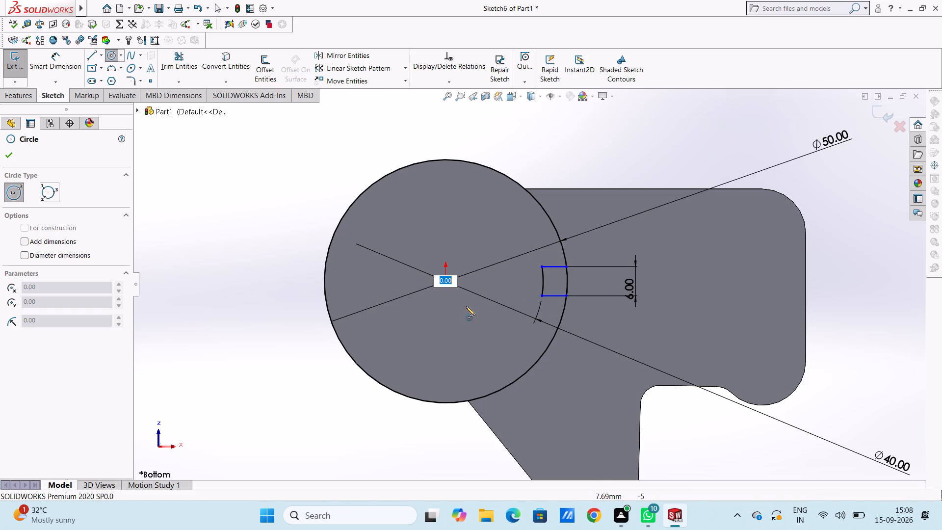
text(20)
key(Return)
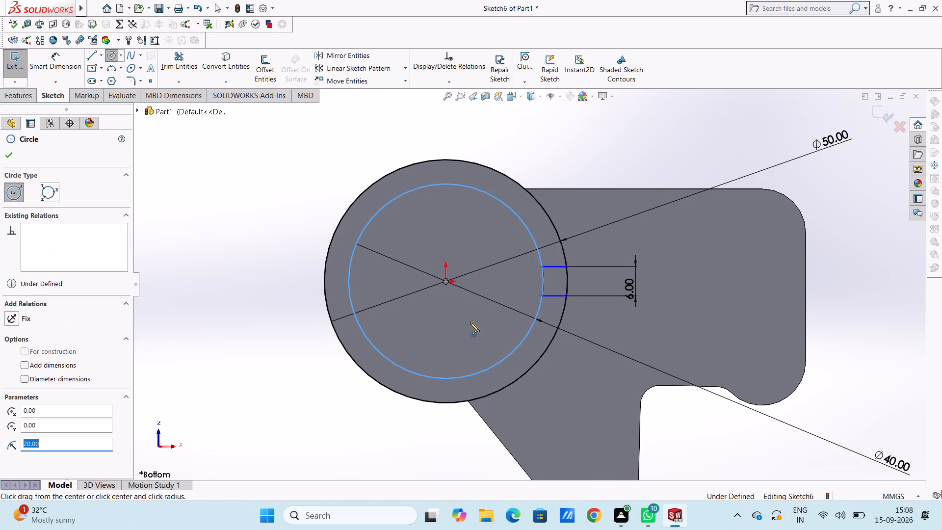
key(Escape)
key(Escape)
key(Escape)
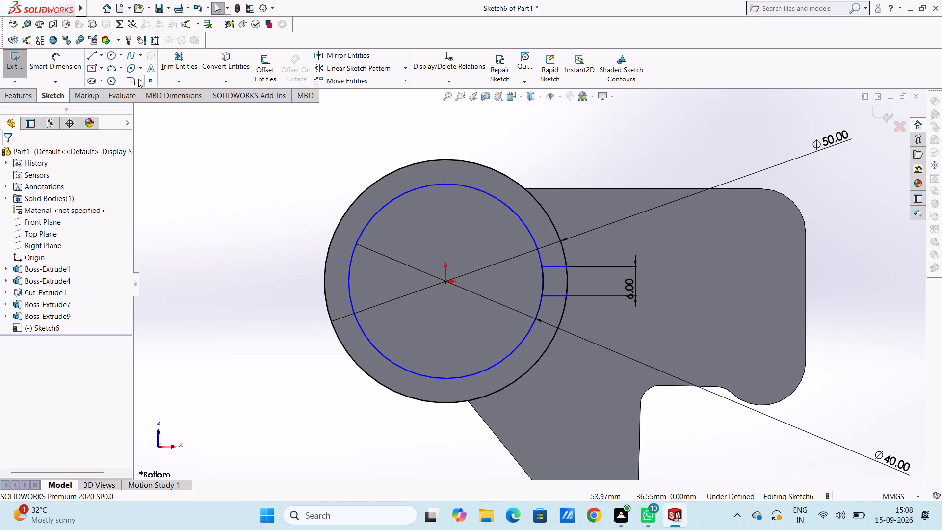
Circular-pattern the two short horizontal lines about the origin with 10 equally spaced instances over 360 degrees.
click(550, 265)
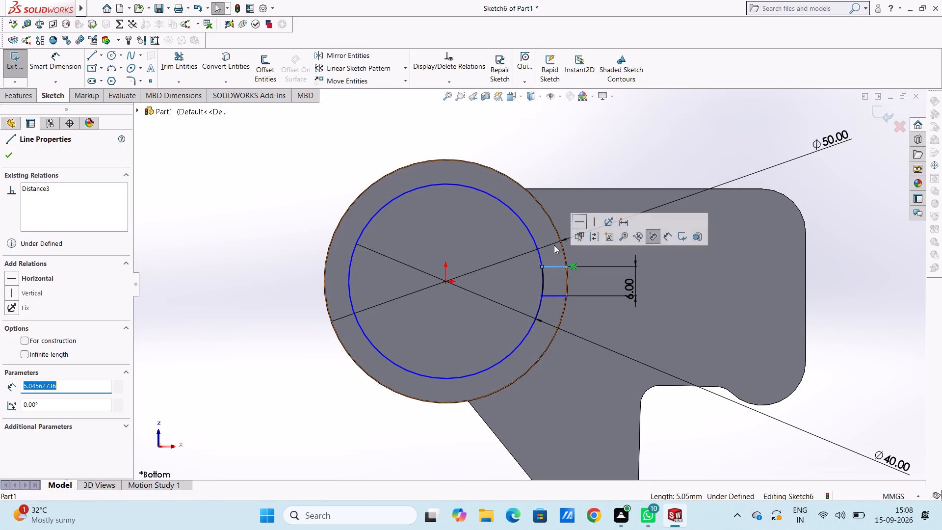
ctrl+click(557, 295)
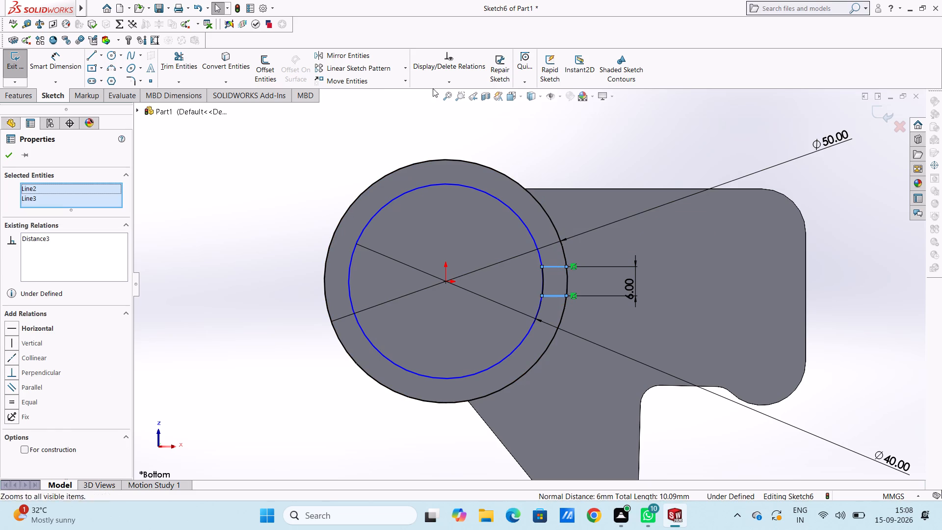
click(407, 67)
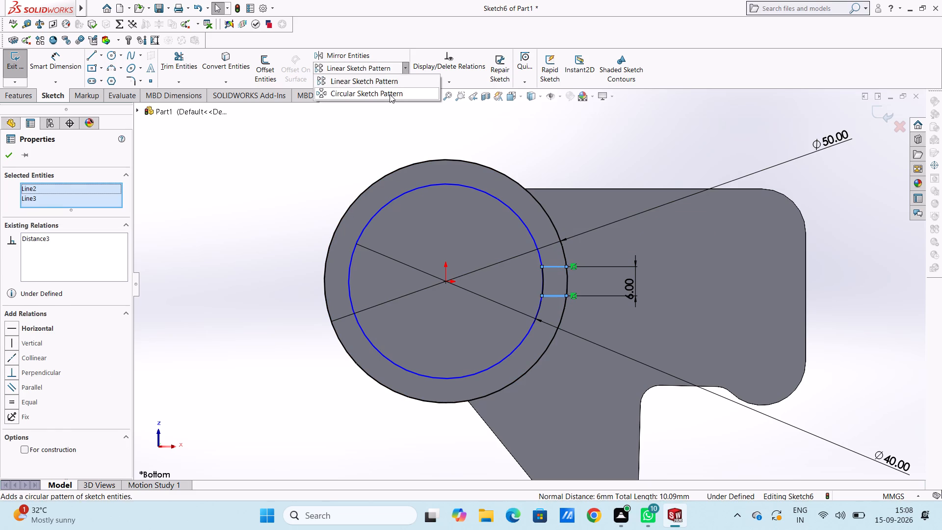
click(390, 94)
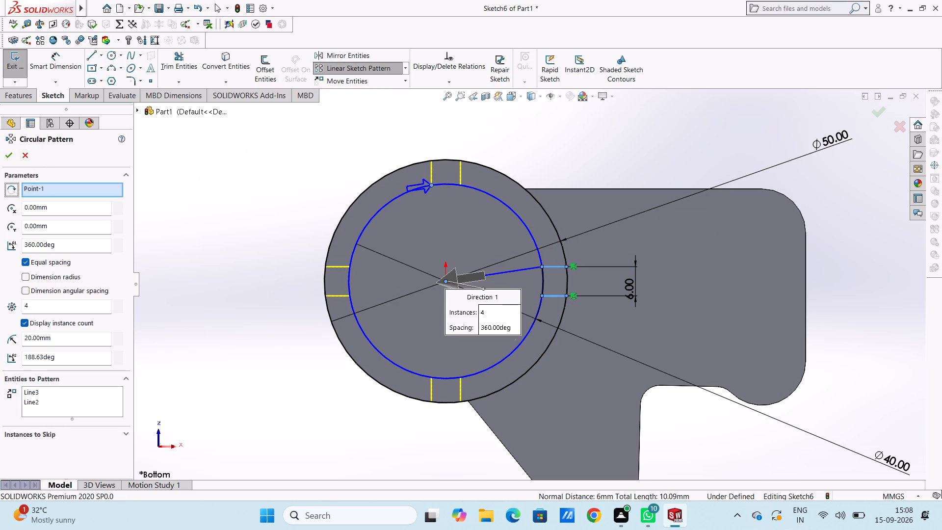
double_click(68, 298)
double_click(68, 303)
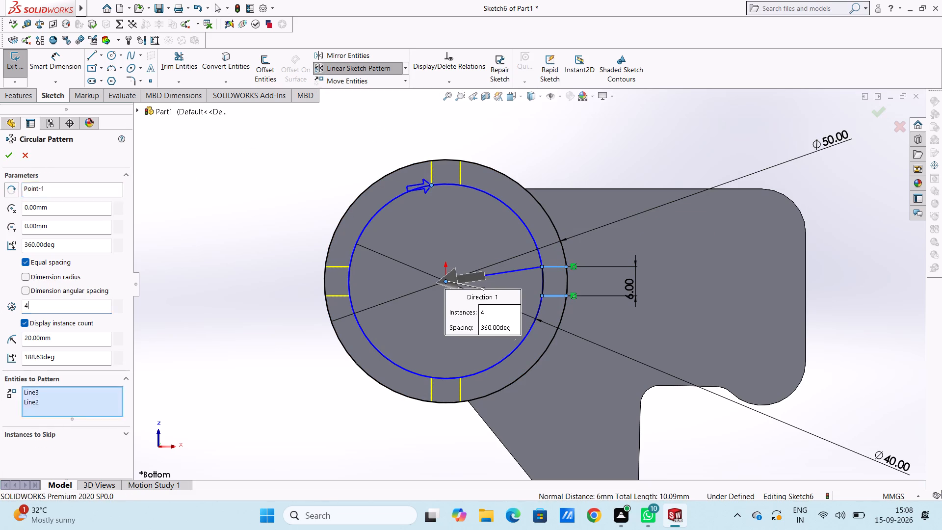
text(18)
key(Return)
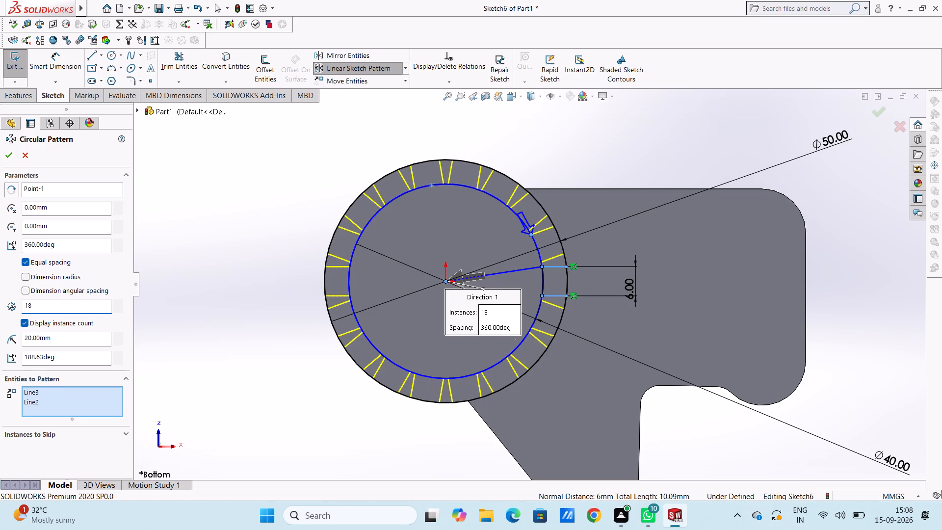
double_click(68, 303)
text(10)
key(Return)
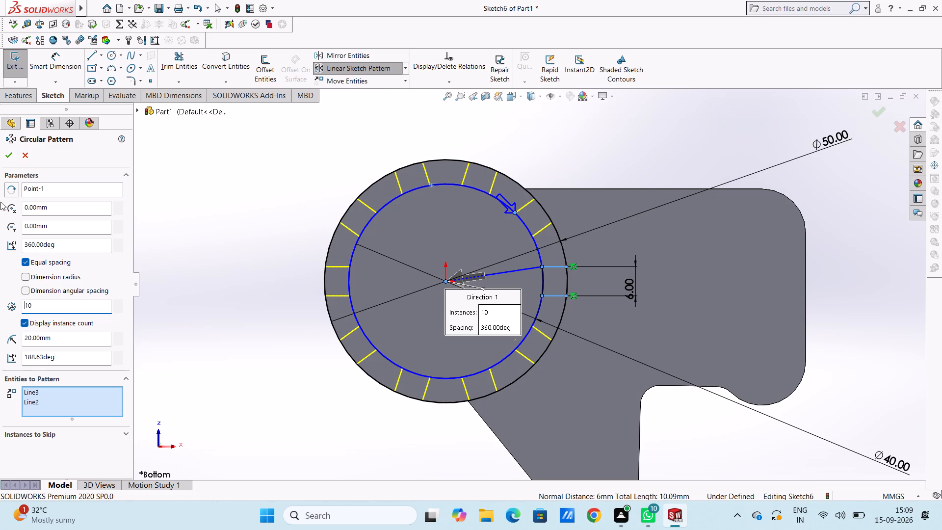
click(10, 155)
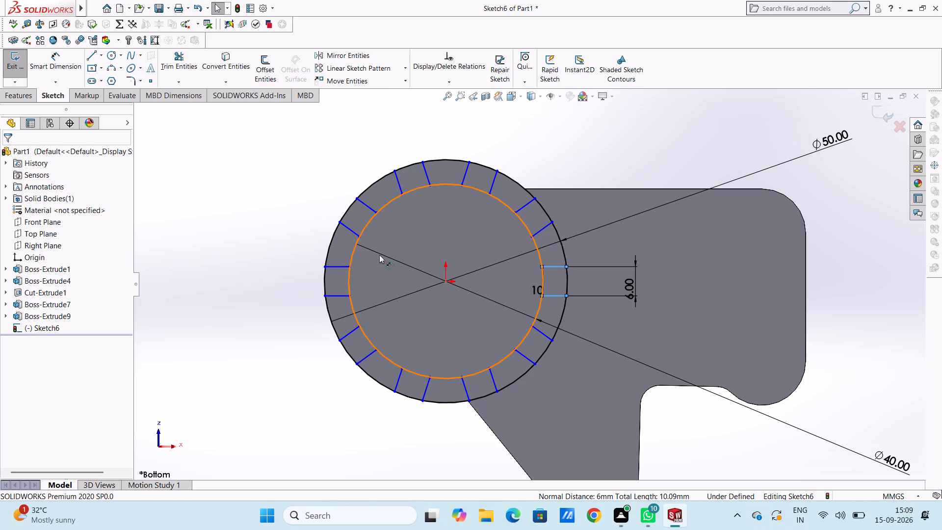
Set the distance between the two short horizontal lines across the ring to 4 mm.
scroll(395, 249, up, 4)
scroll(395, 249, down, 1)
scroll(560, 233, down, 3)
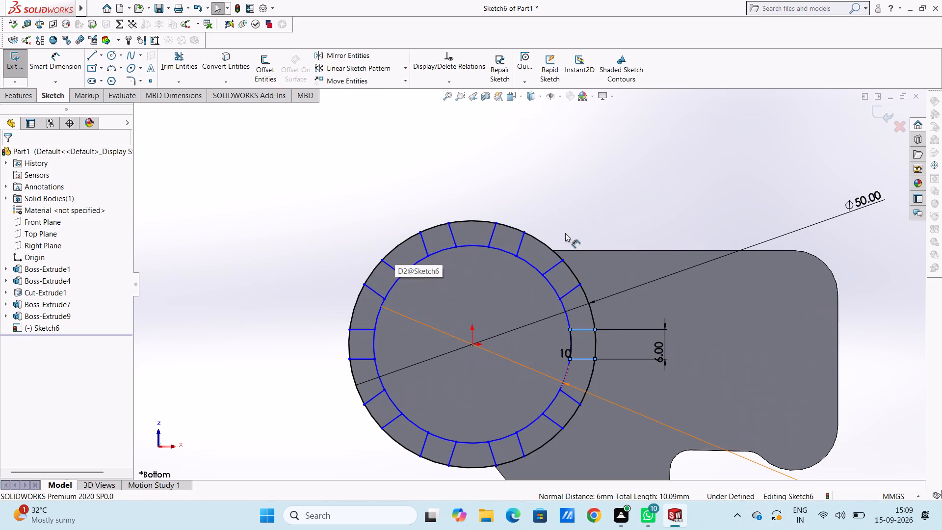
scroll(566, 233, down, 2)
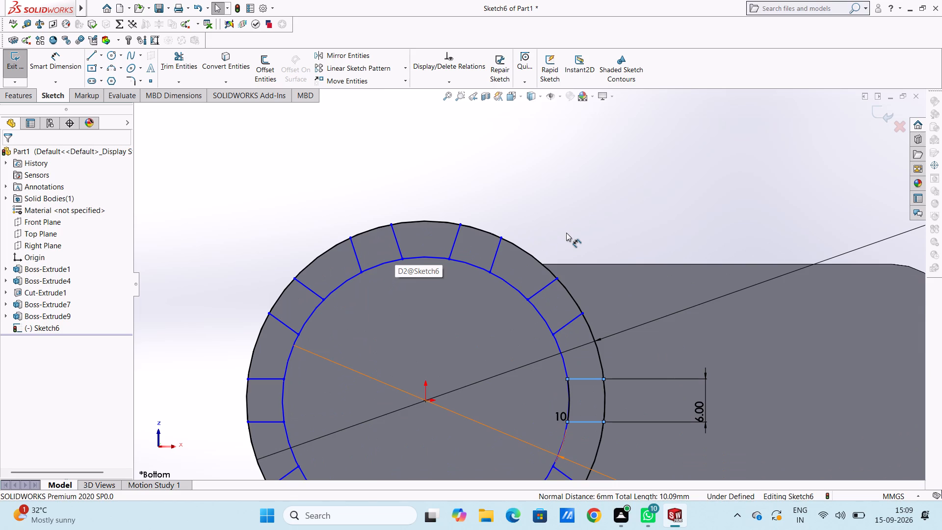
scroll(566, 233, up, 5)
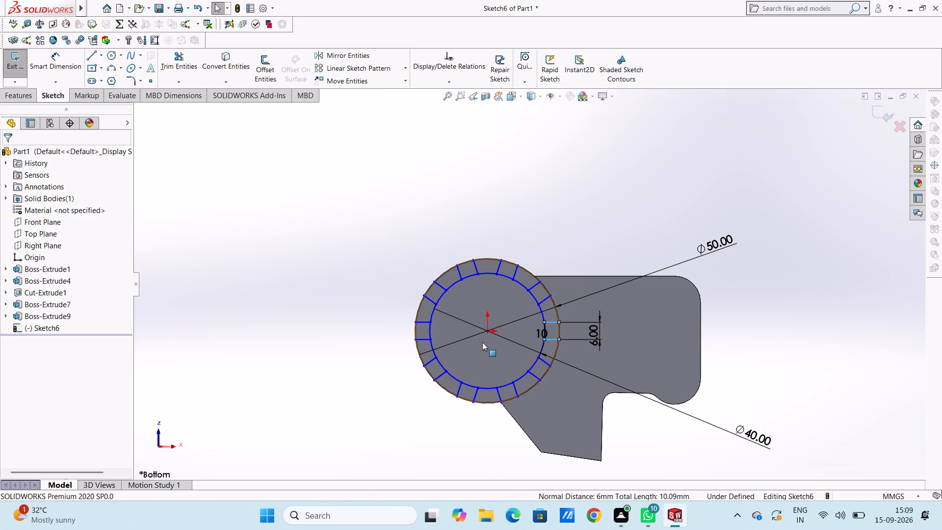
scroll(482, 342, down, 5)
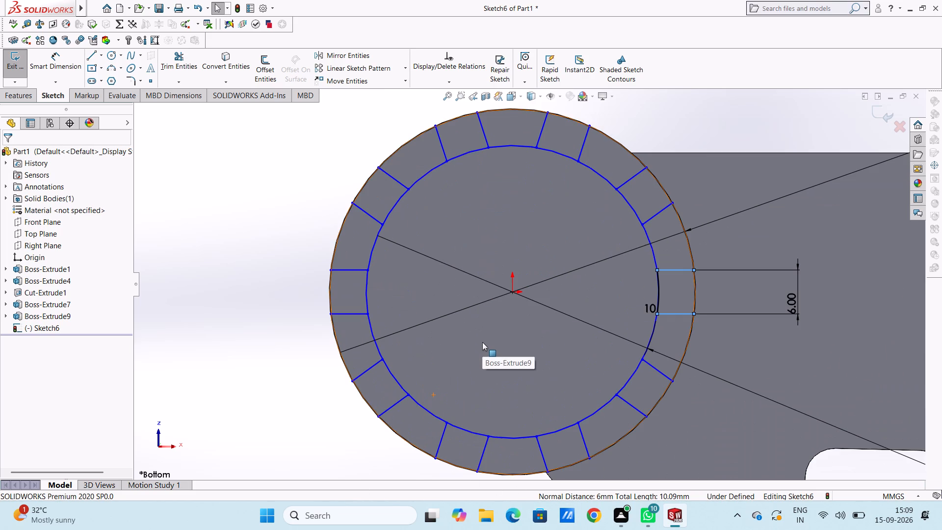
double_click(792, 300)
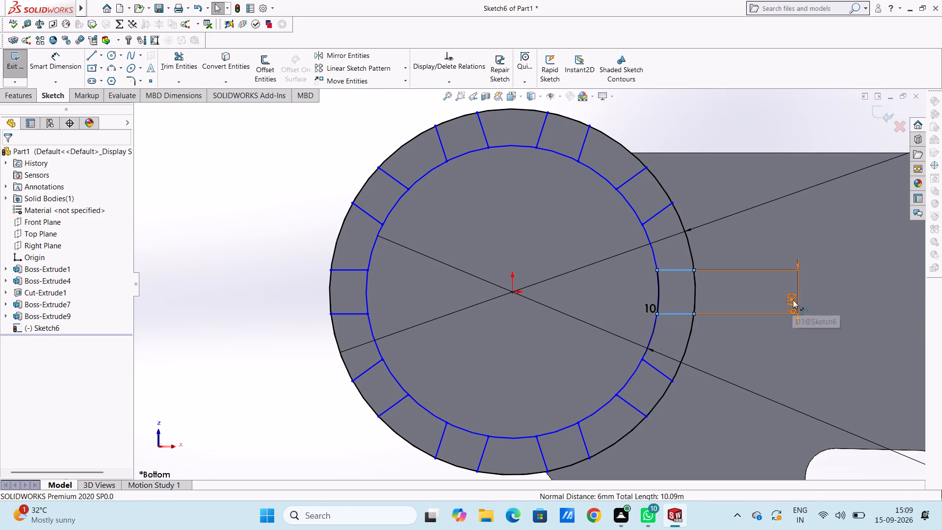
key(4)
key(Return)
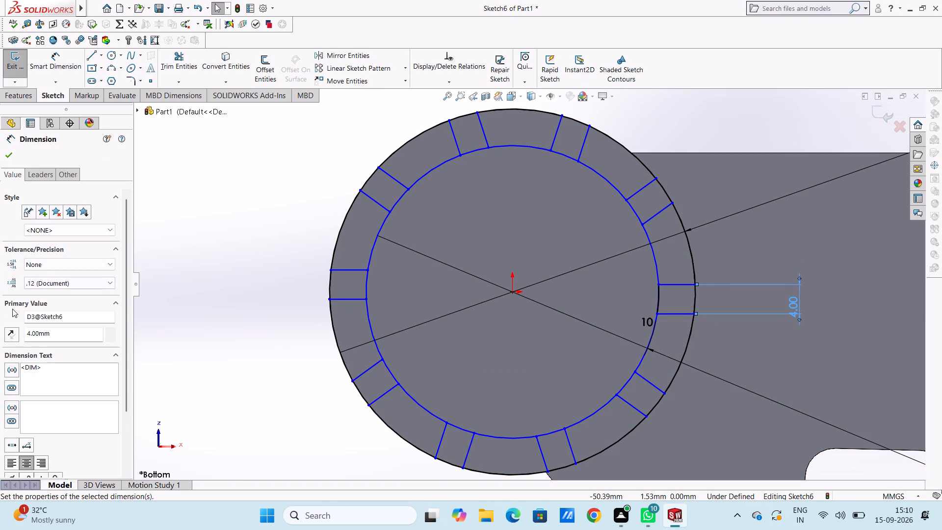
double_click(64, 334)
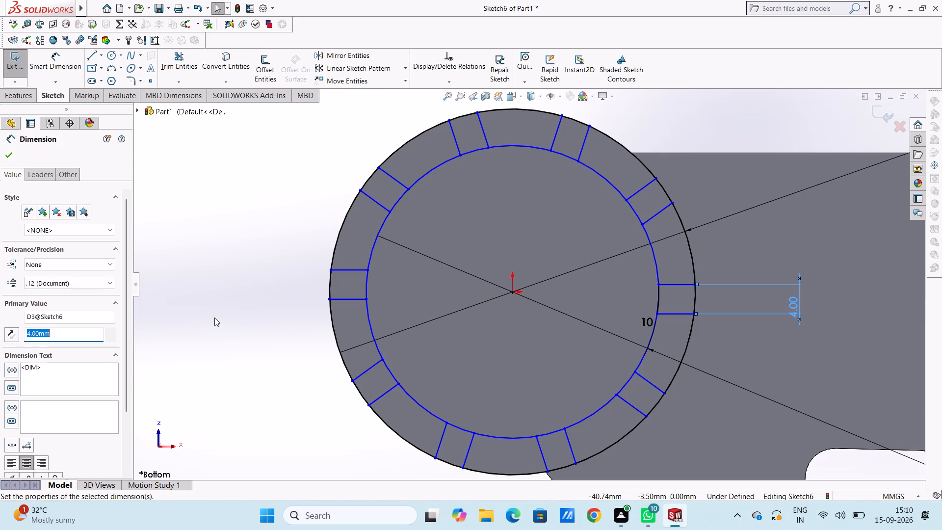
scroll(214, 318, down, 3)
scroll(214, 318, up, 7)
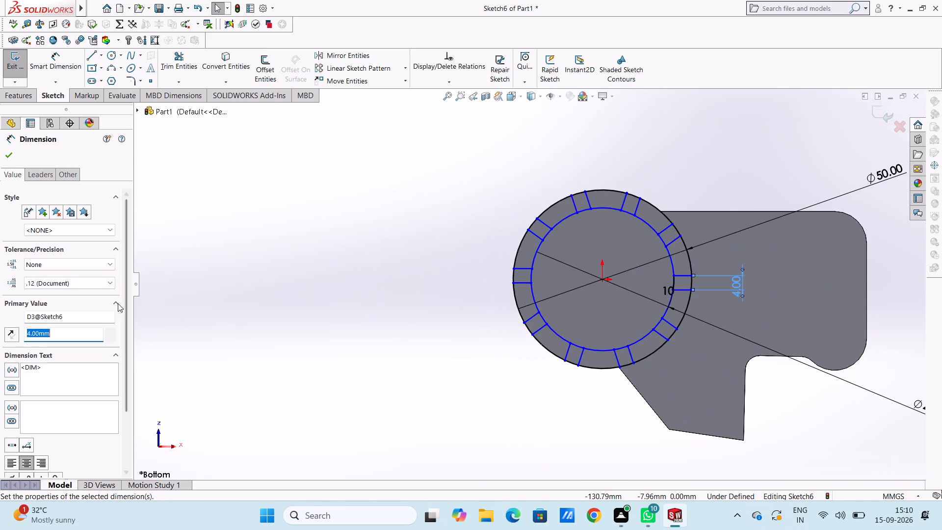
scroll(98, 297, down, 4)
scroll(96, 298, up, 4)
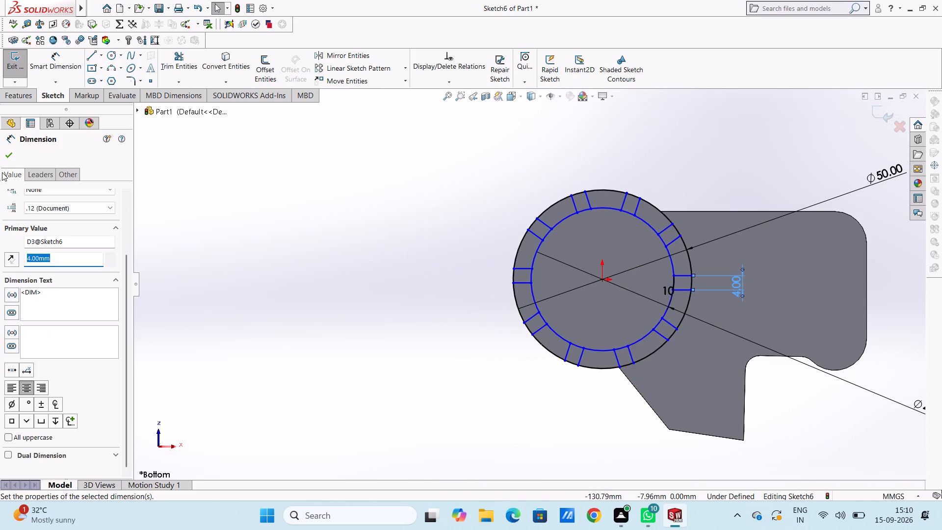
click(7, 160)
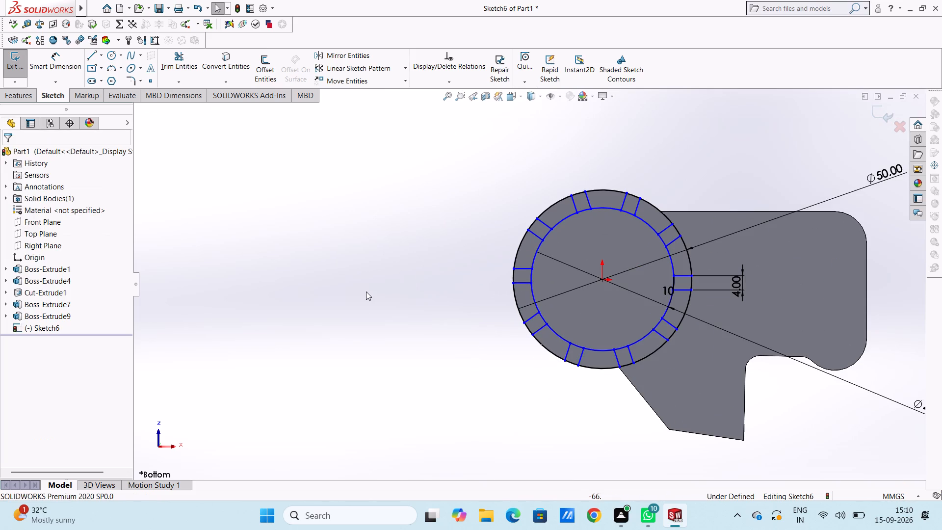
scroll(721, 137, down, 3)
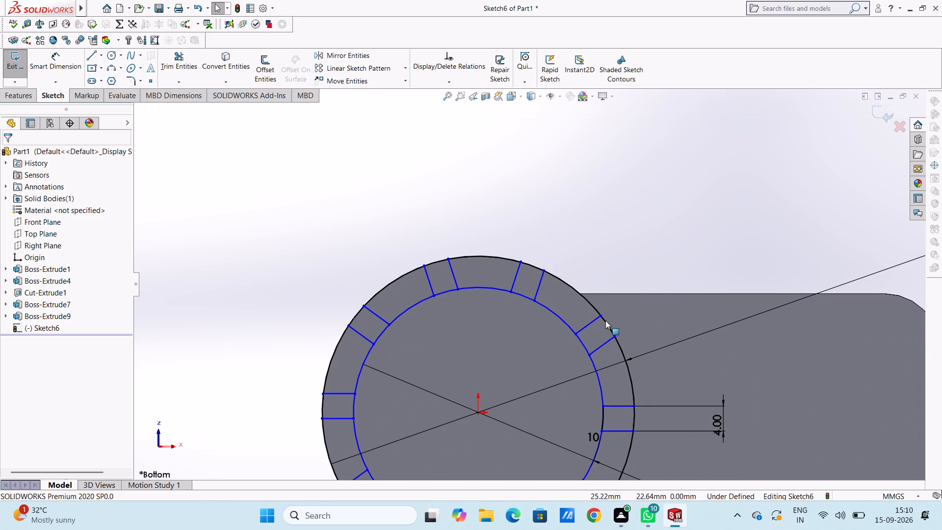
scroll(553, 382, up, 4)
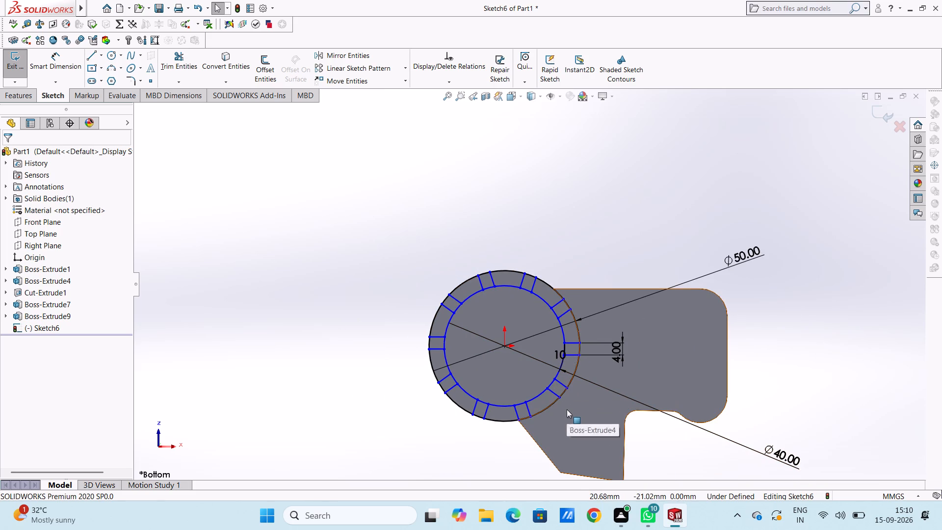
Undo the spacing change and the circular pattern, leaving only the original two short horizontal lines.
key(Escape)
key(Escape)
key(Escape)
key(ctrl+z)
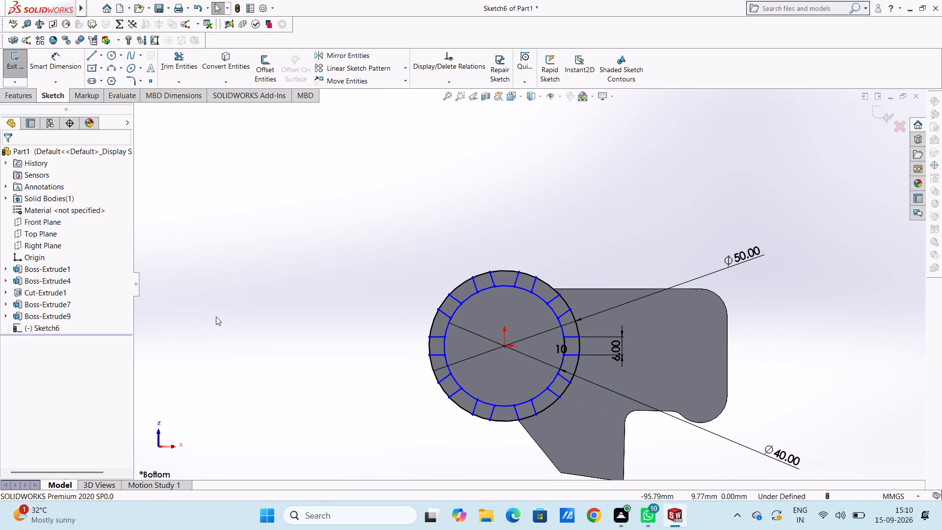
key(ctrl+z)
key(ctrl+z)
key(ctrl+z)
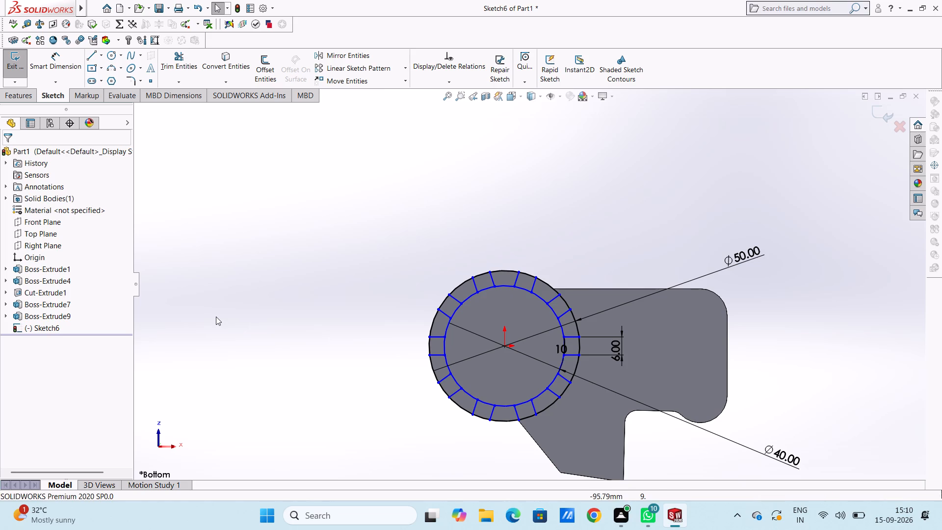
key(z)
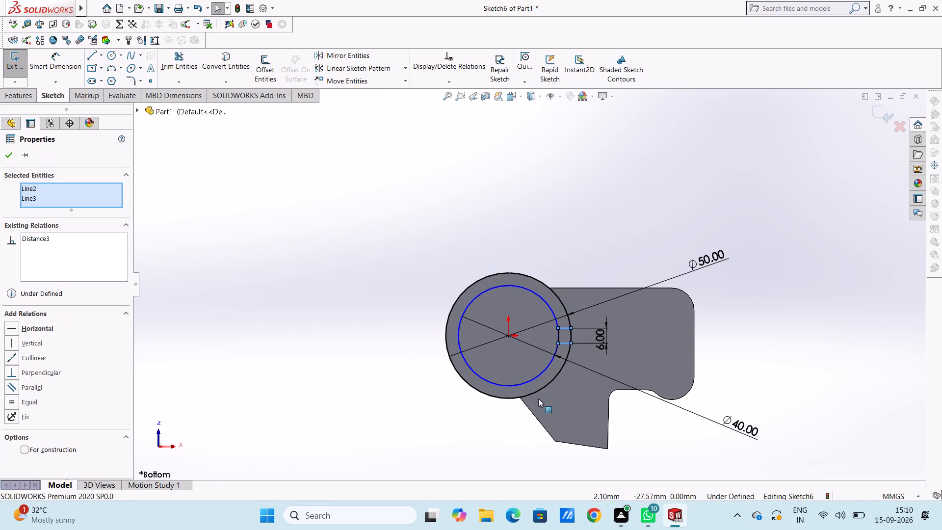
click(240, 302)
Set the distance between the two original short horizontal lines across the ring to 4 mm.
scroll(590, 334, up, 4)
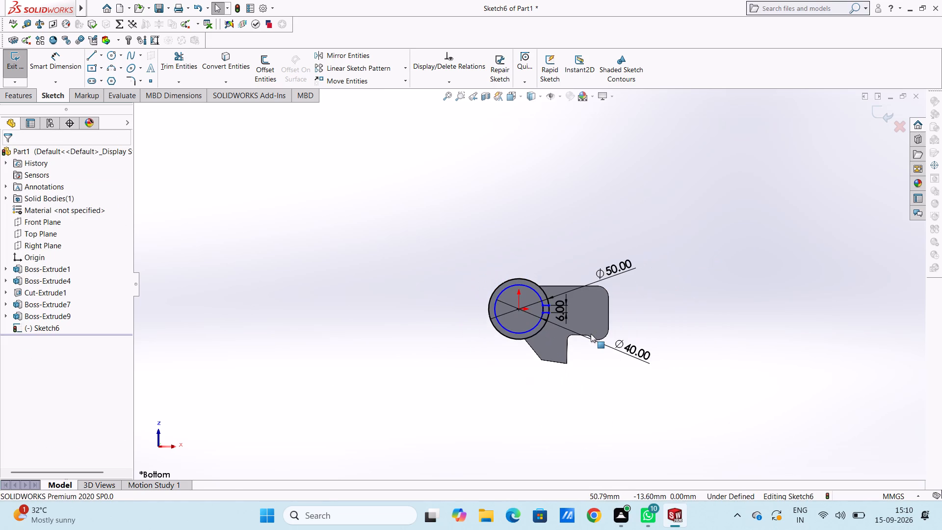
scroll(573, 298, down, 7)
scroll(425, 306, down, 2)
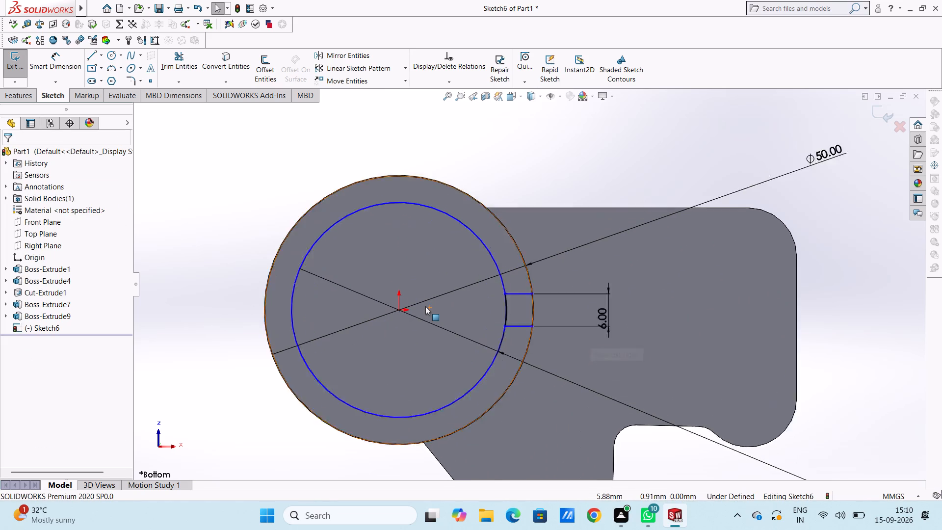
scroll(425, 306, down, 2)
double_click(762, 323)
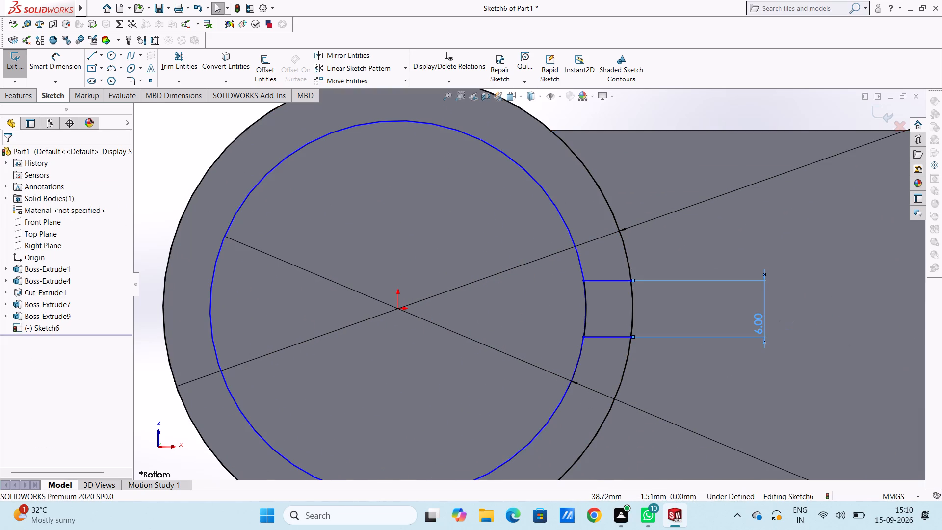
key(4)
key(Return)
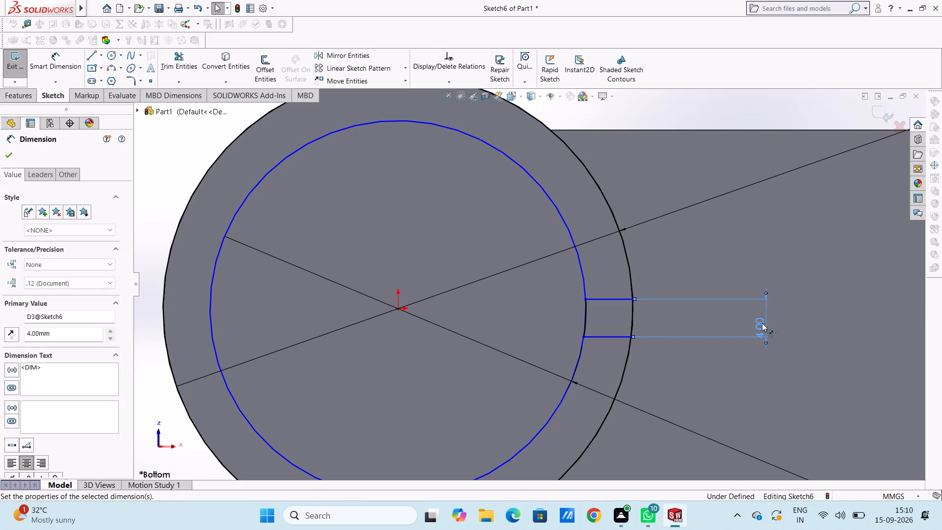
click(487, 314)
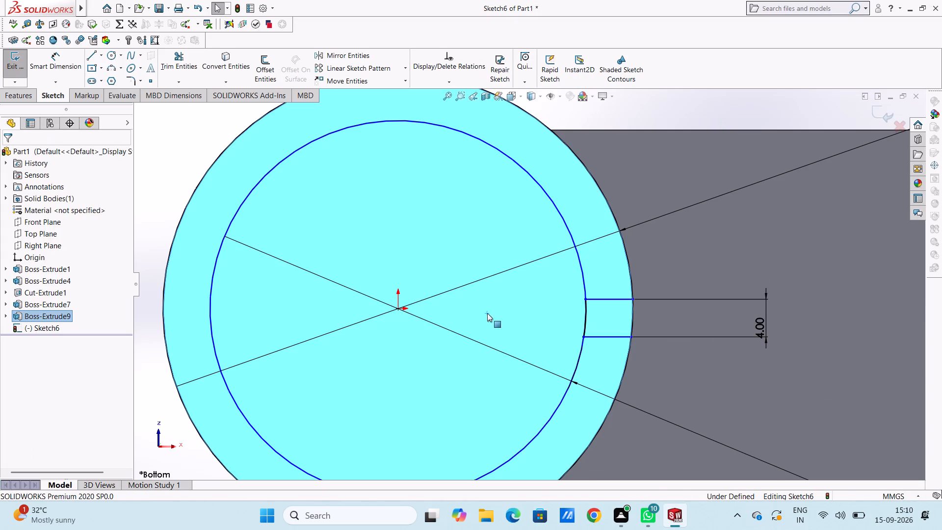
click(175, 134)
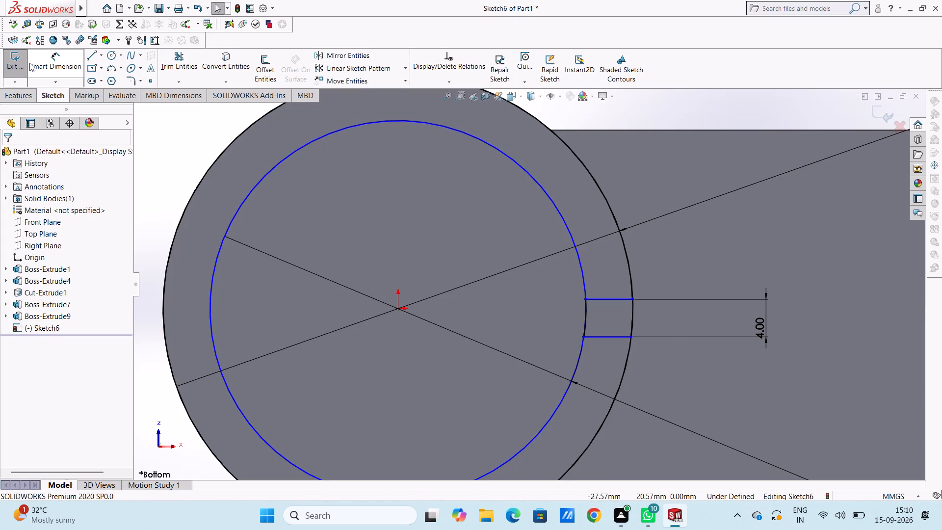
Dimension the vertical distance from the origin to the upper short line's inner endpoint as 2 mm.
click(46, 60)
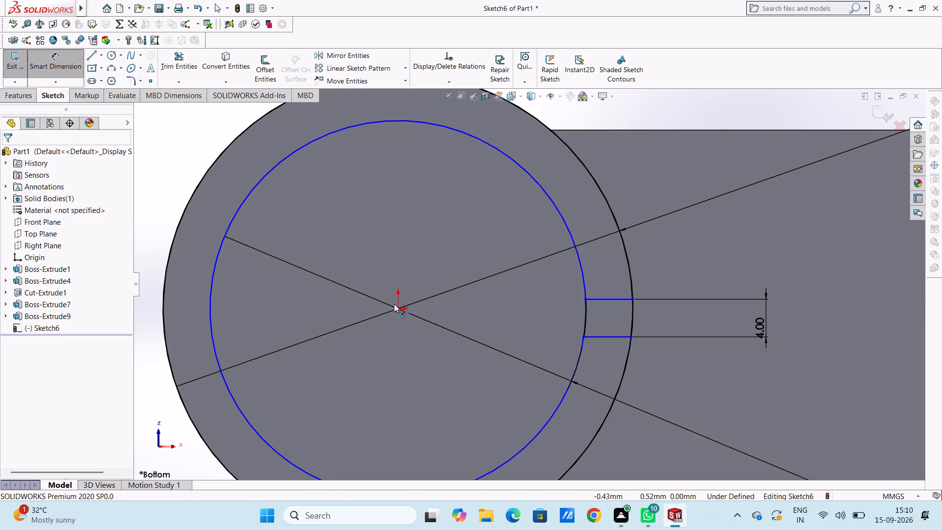
click(398, 307)
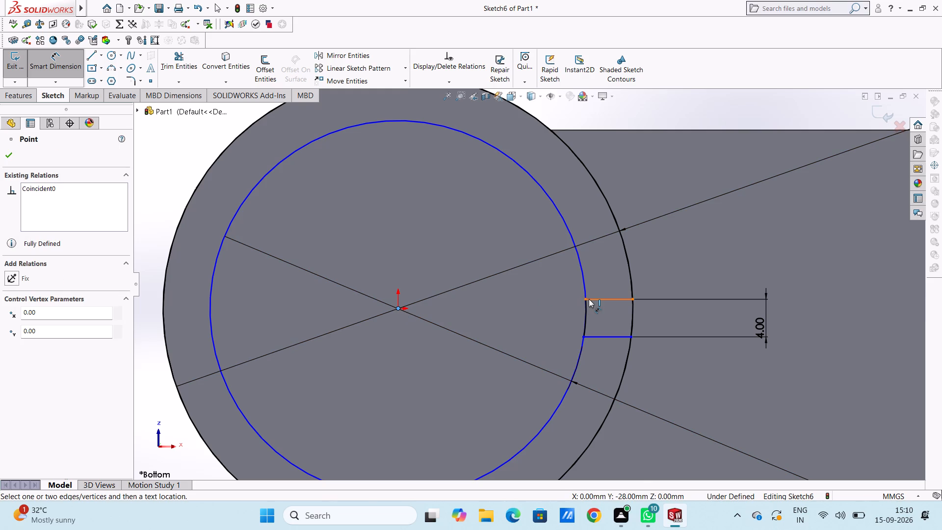
click(584, 299)
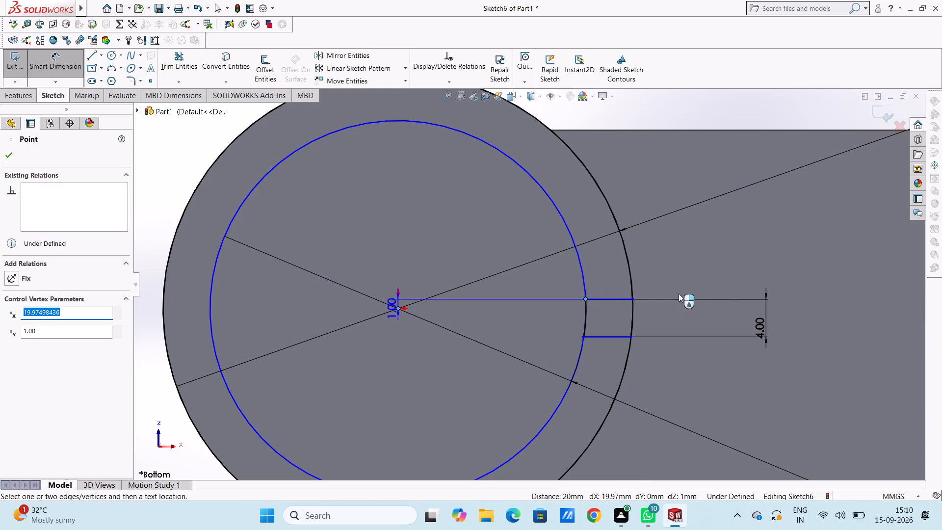
click(741, 304)
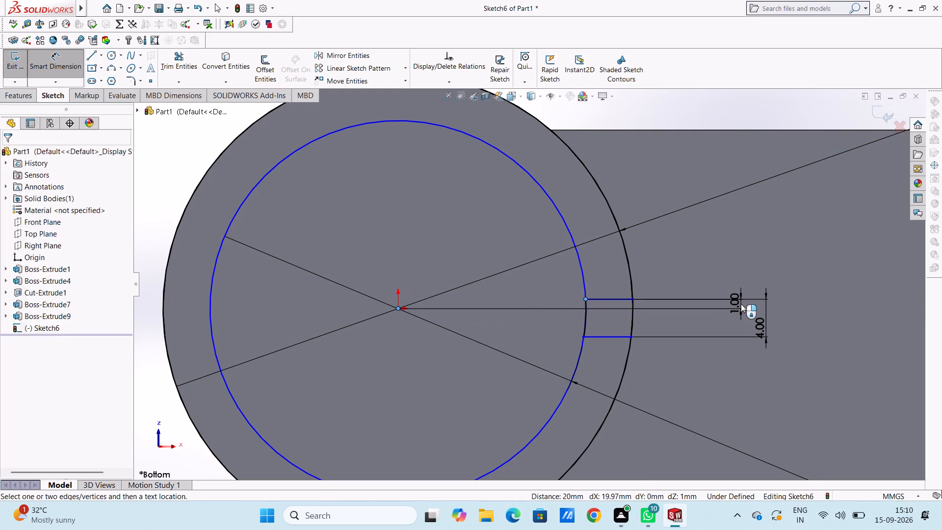
key(2)
key(Return)
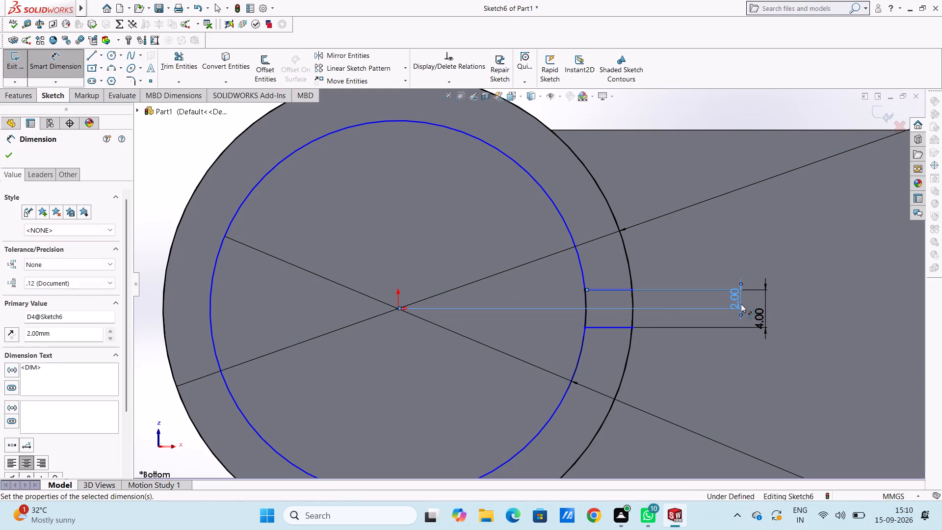
click(726, 279)
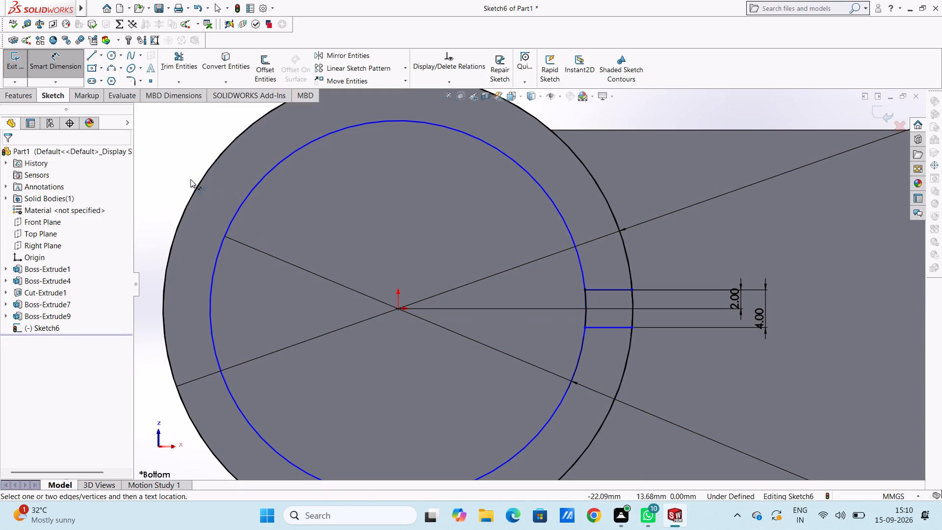
Add a 40 mm diameter dimension to the inner circle of the ring.
click(245, 200)
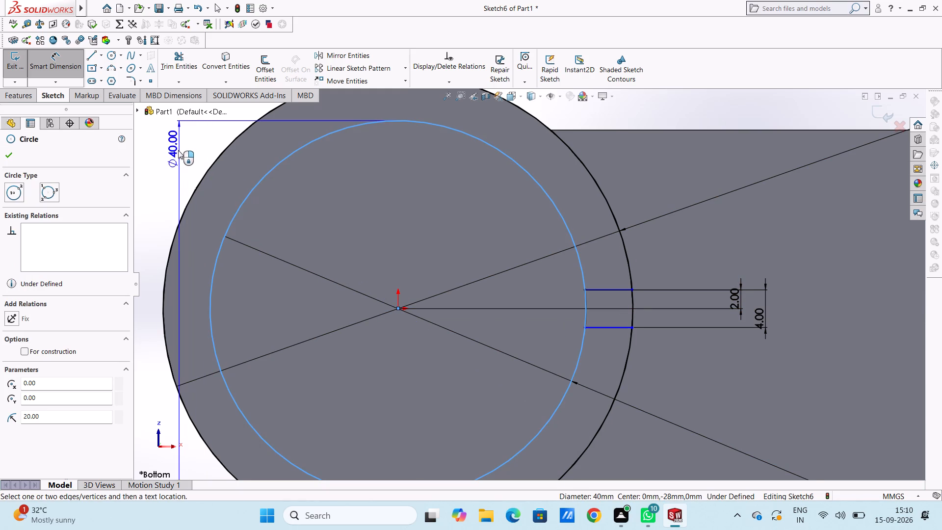
click(815, 105)
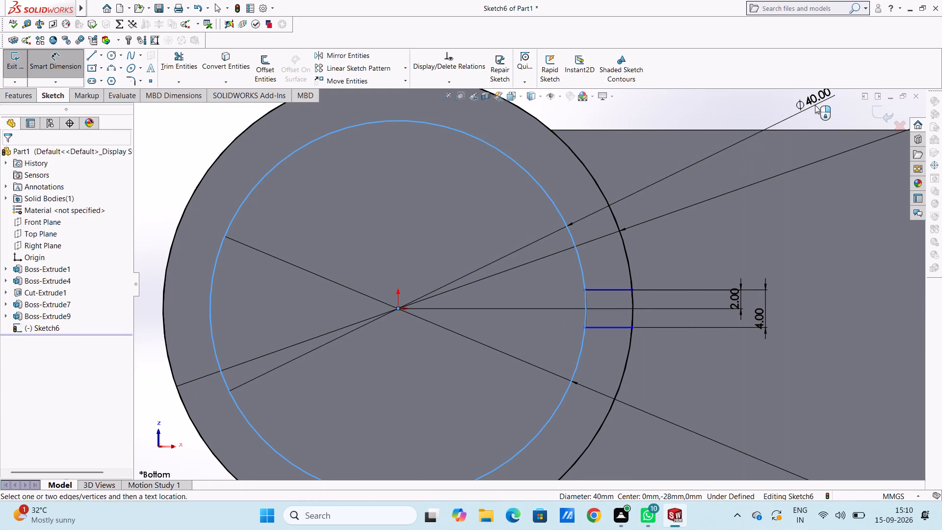
key(Return)
scroll(815, 105, down, 1)
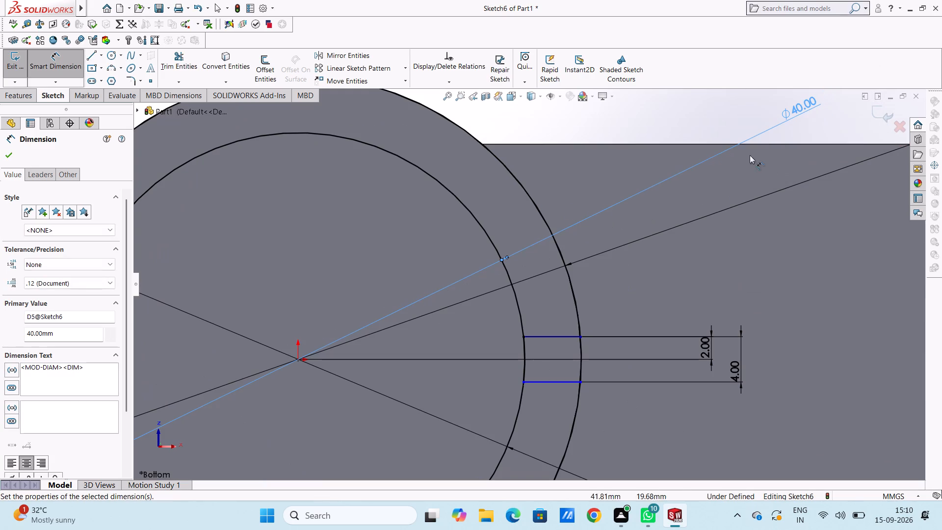
key(Escape)
key(Escape)
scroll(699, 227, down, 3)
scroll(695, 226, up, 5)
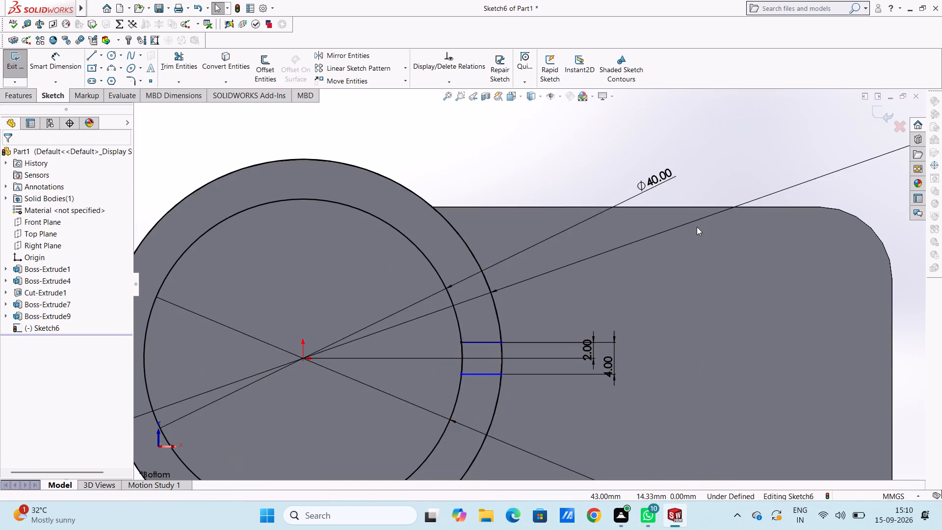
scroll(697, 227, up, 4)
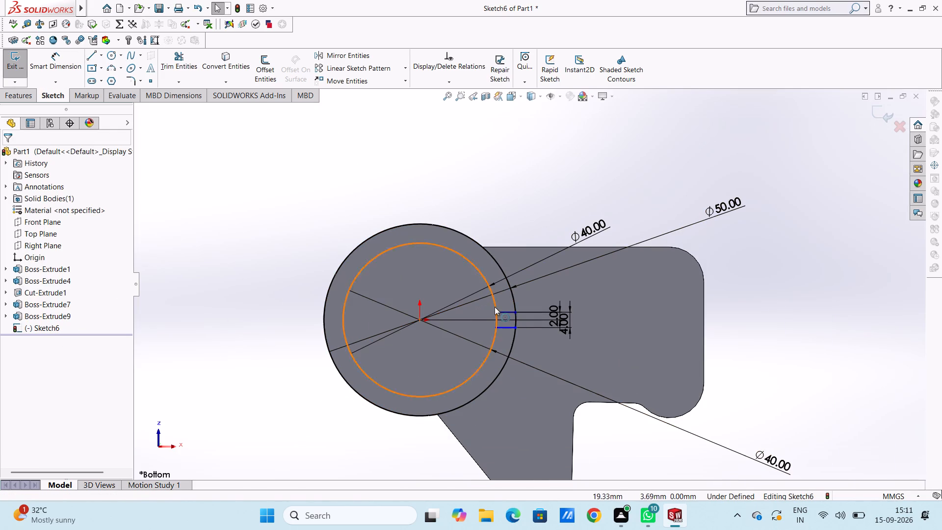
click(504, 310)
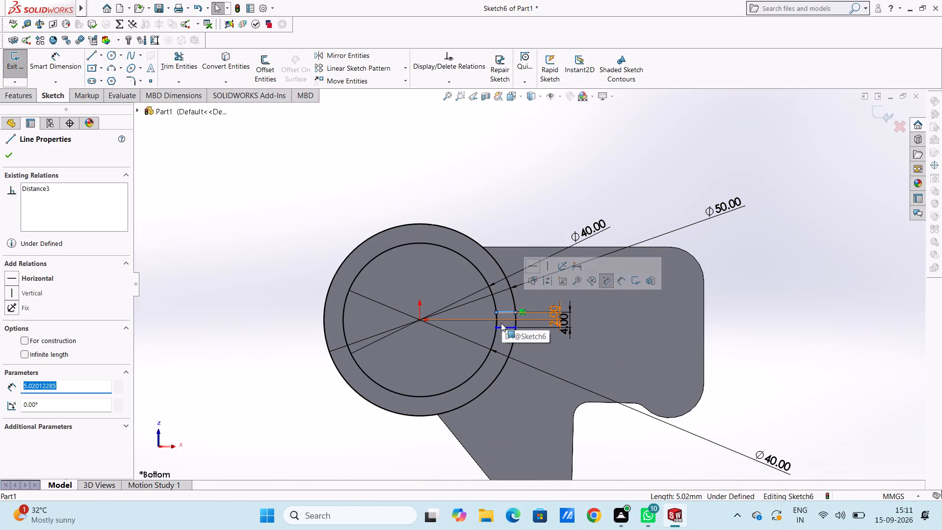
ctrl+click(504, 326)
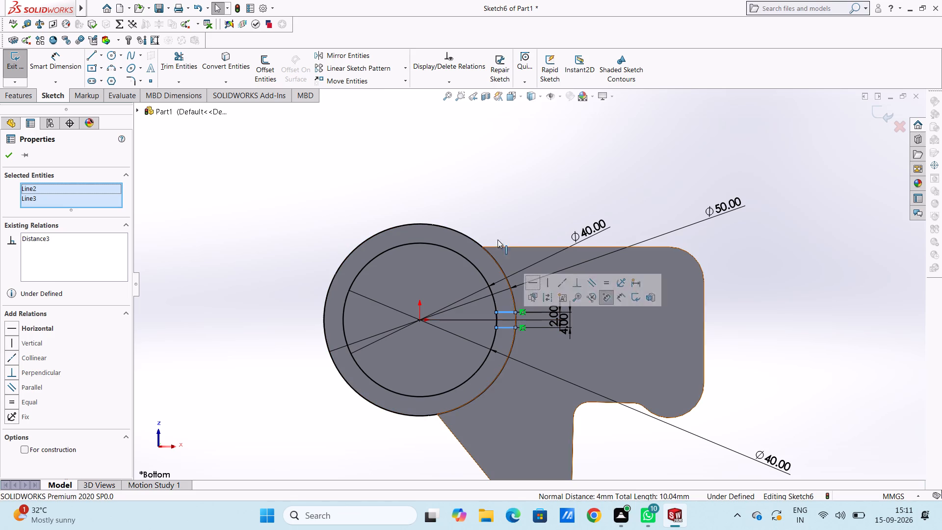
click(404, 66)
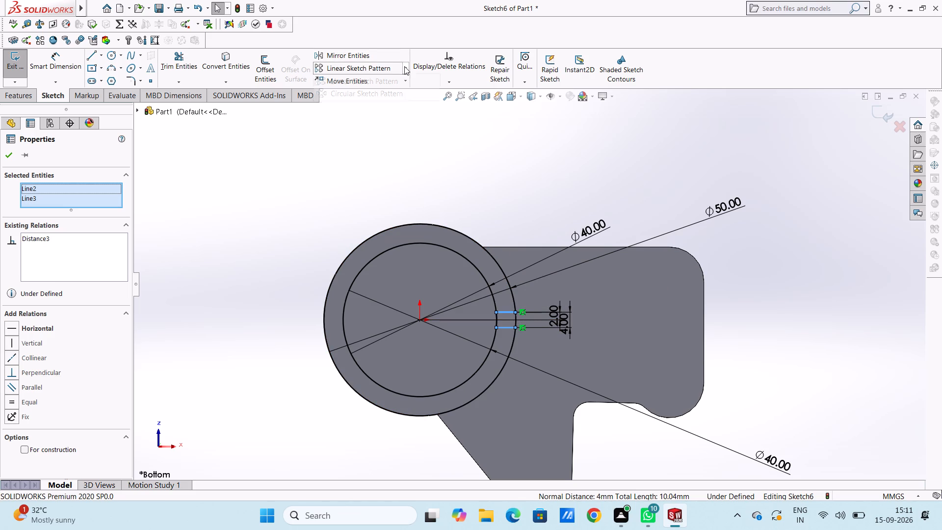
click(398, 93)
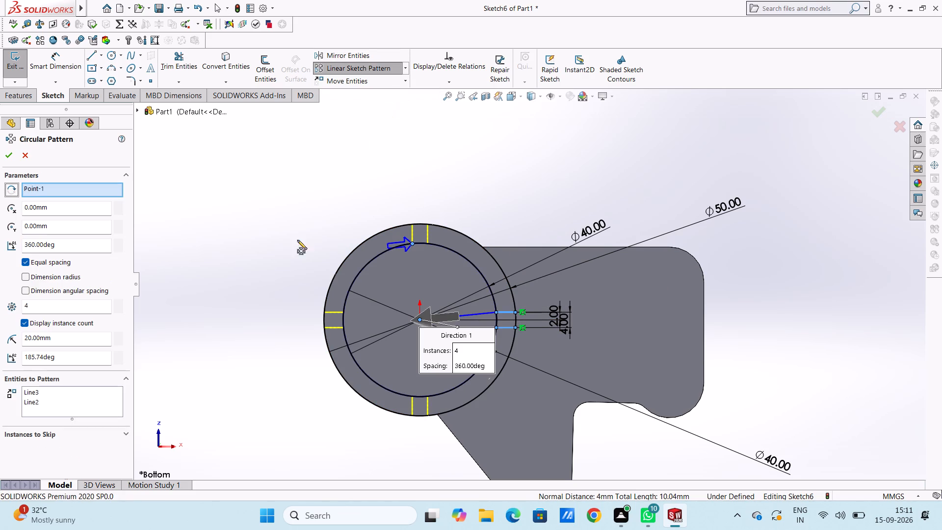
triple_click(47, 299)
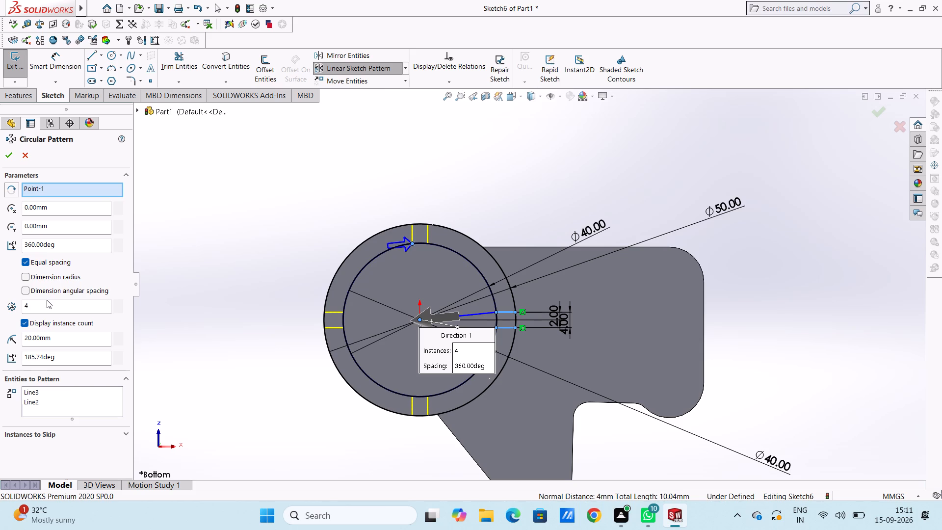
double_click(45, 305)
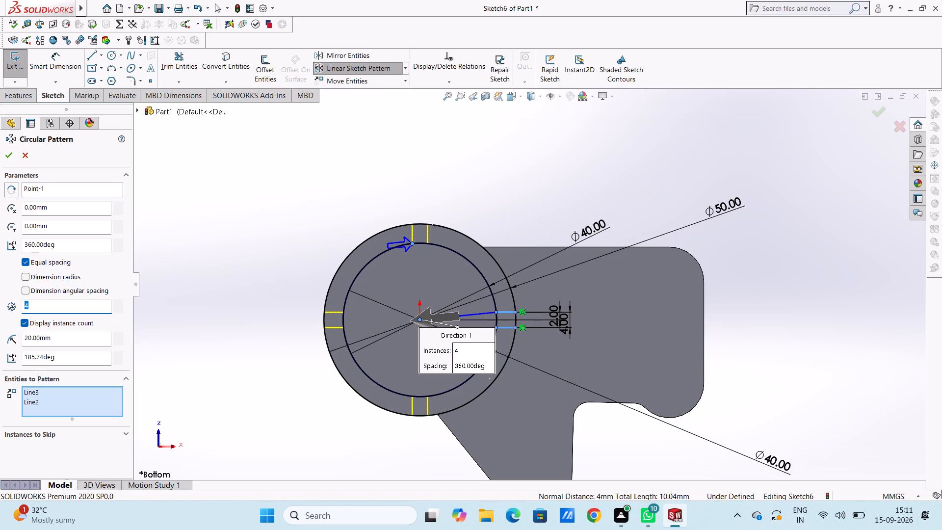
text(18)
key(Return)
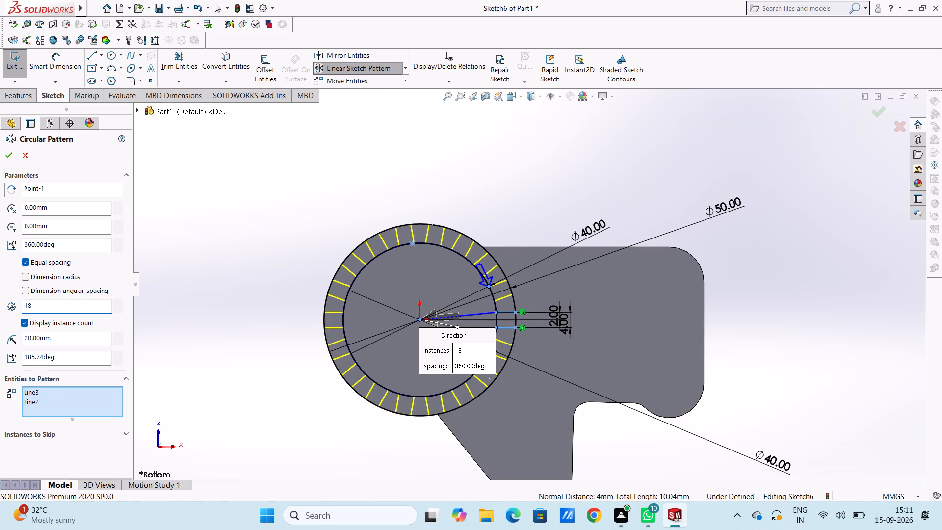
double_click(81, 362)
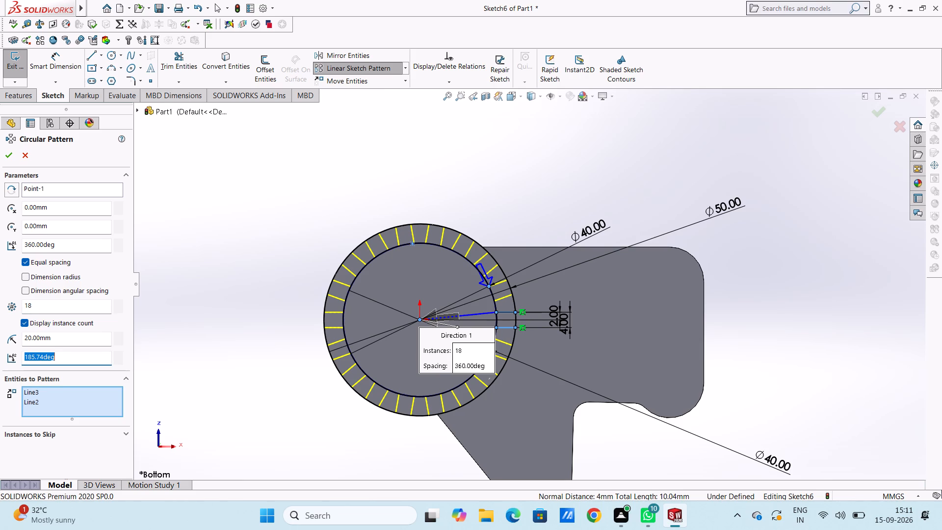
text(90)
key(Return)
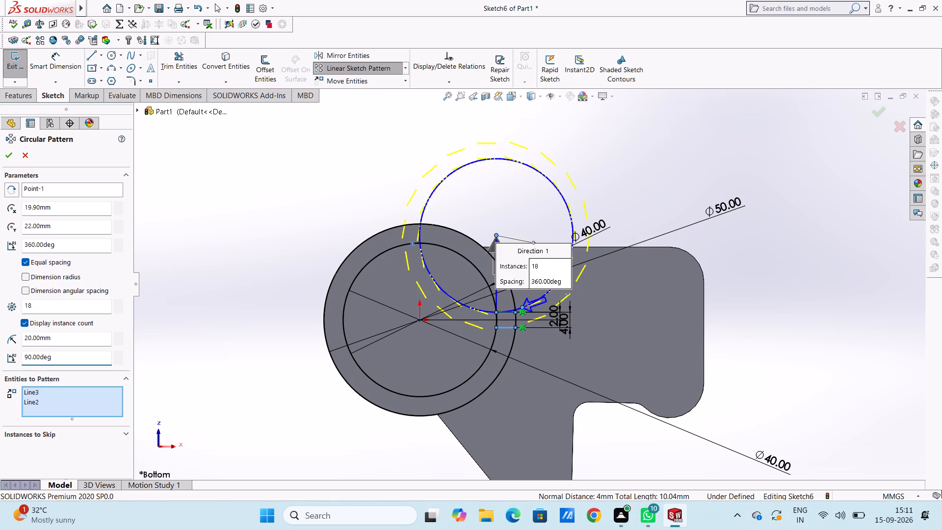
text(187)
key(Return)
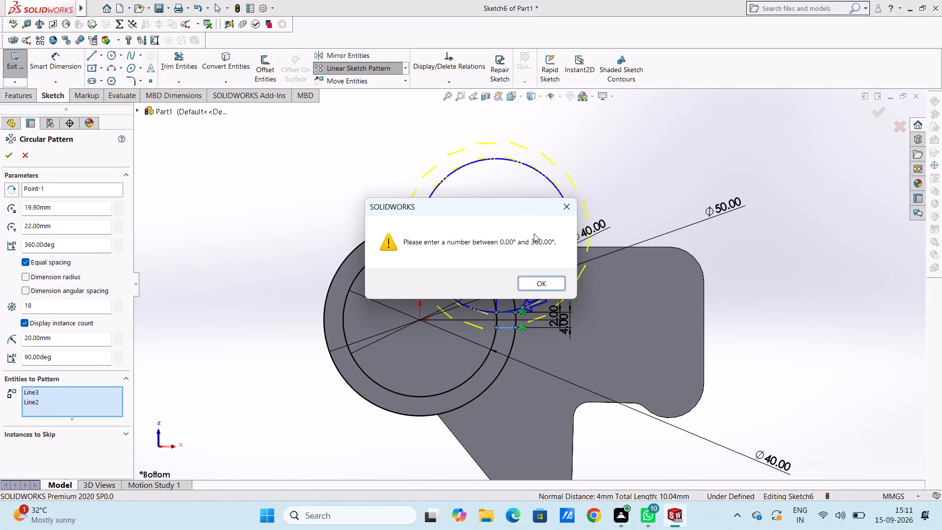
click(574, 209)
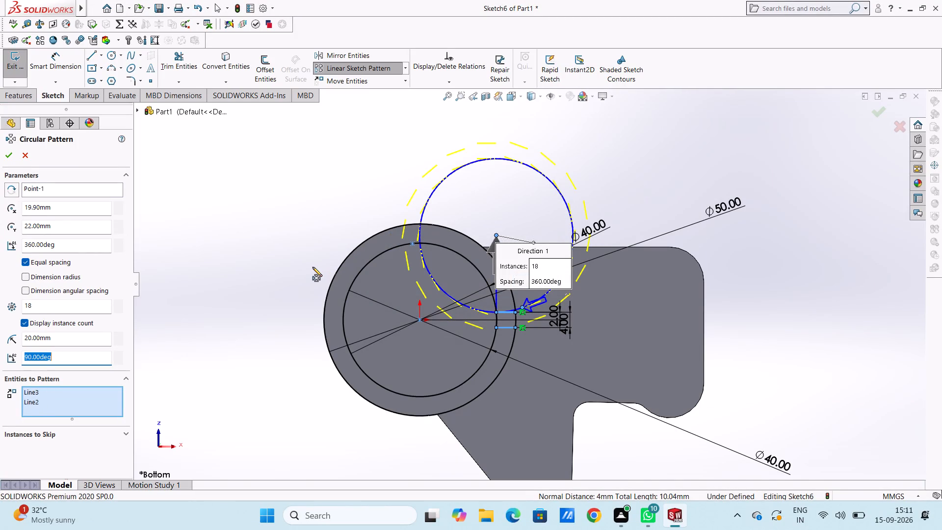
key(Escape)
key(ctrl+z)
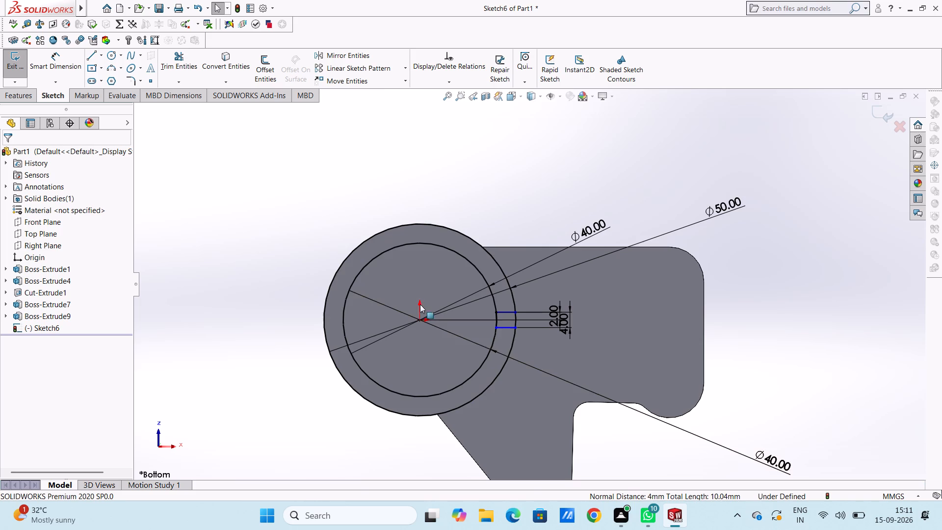
Circular-pattern the two short horizontal lines around the origin with 18 equally spaced instances over 360 degrees.
click(502, 310)
ctrl+click(504, 326)
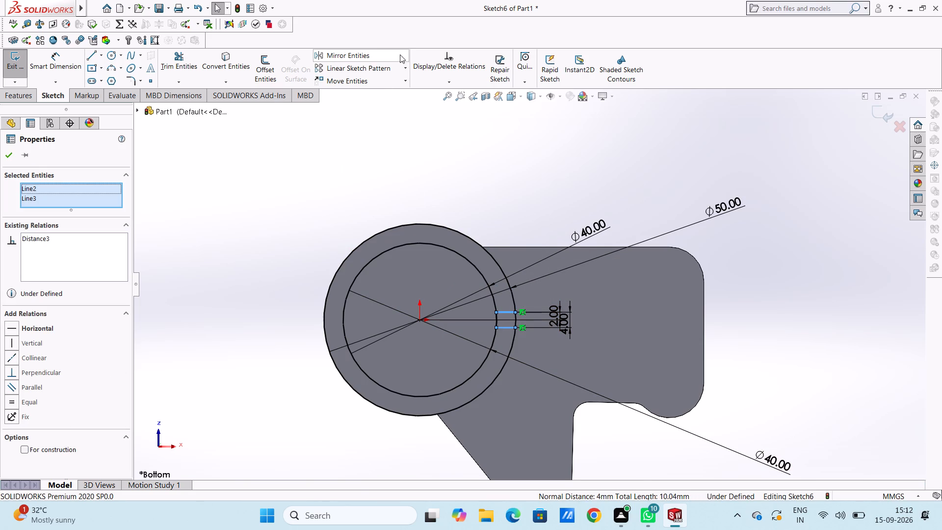
click(405, 67)
click(387, 94)
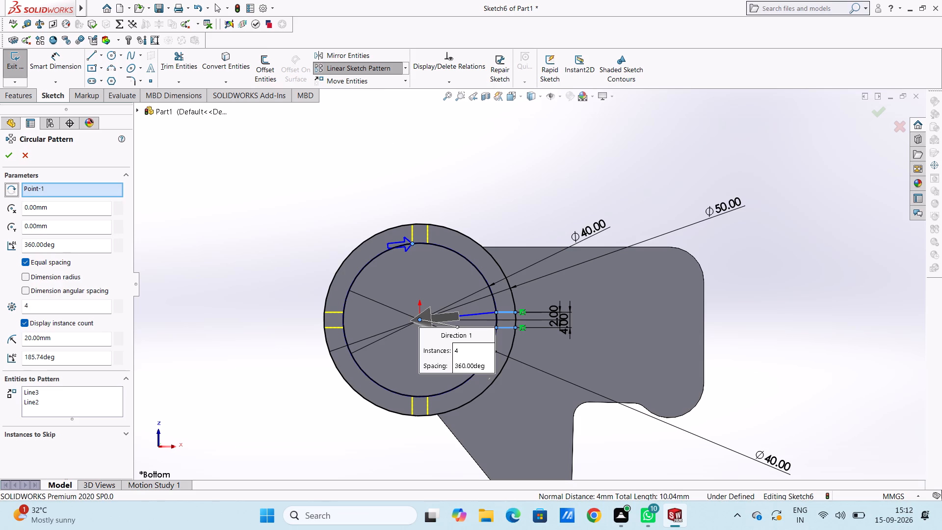
double_click(56, 304)
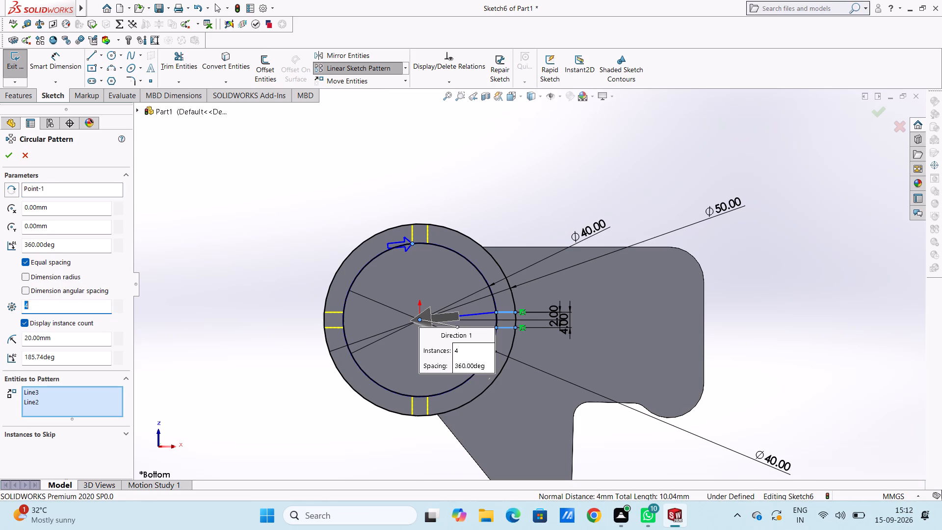
text(18)
key(Return)
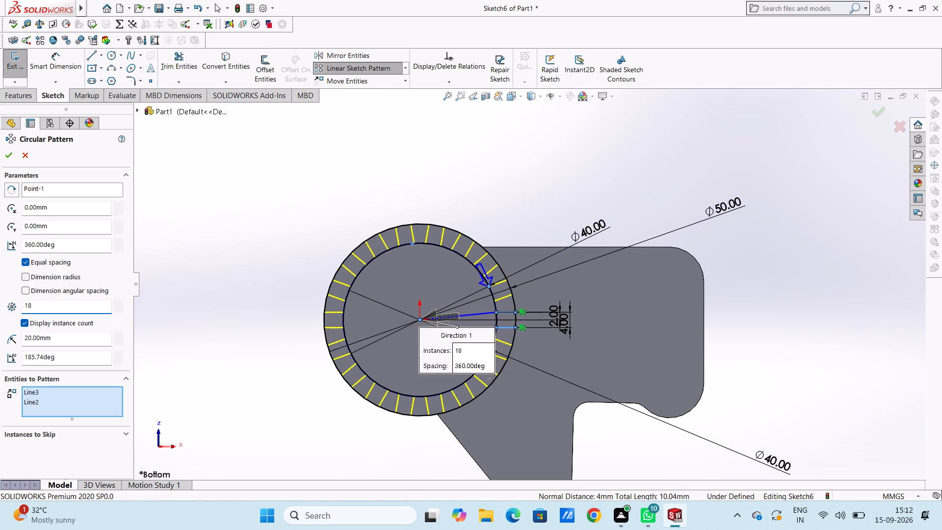
click(11, 157)
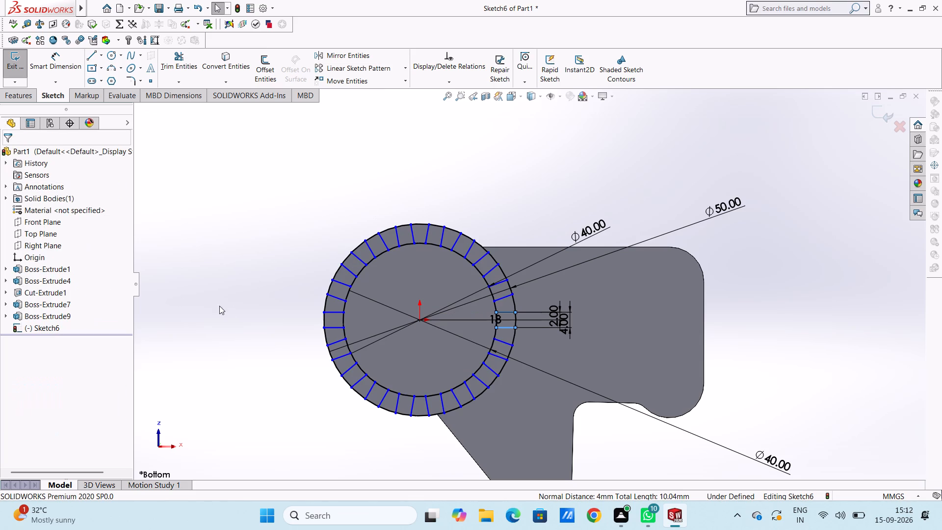
Trim the inner circle's arcs in the gaps directly above and below the original slot and in the following gap clockwise.
scroll(483, 282, down, 4)
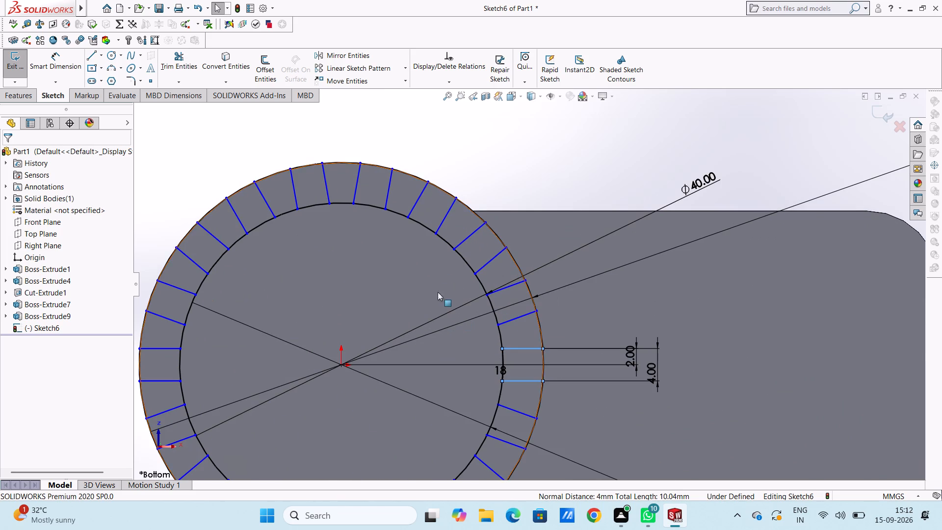
click(182, 63)
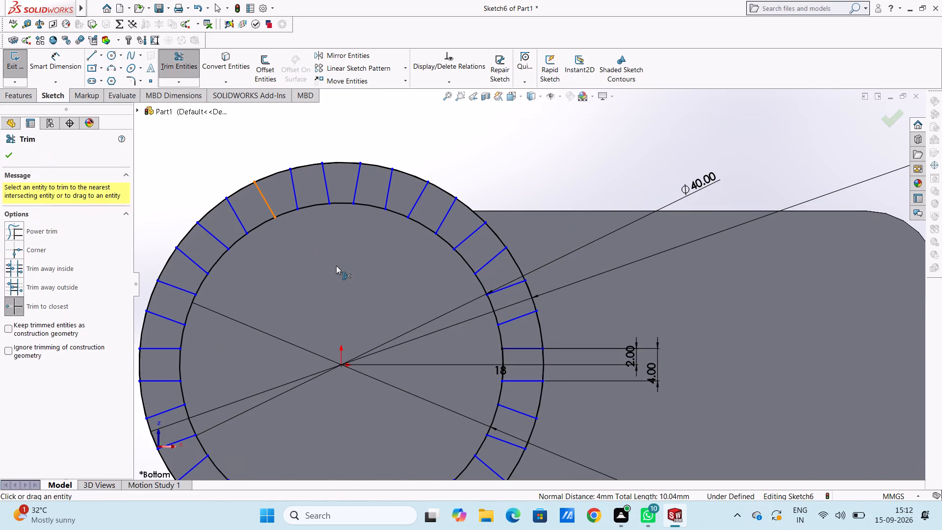
click(501, 334)
click(499, 335)
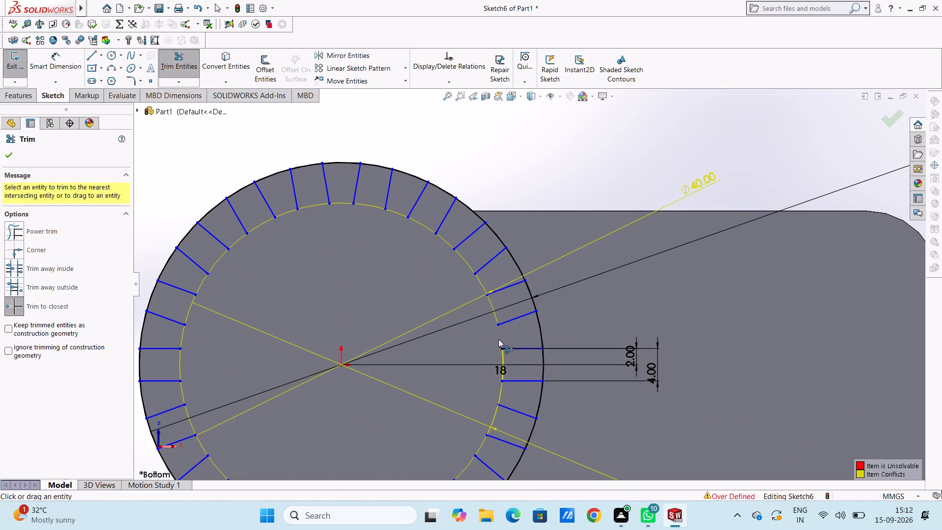
scroll(481, 360, up, 2)
scroll(481, 360, down, 3)
scroll(481, 360, up, 4)
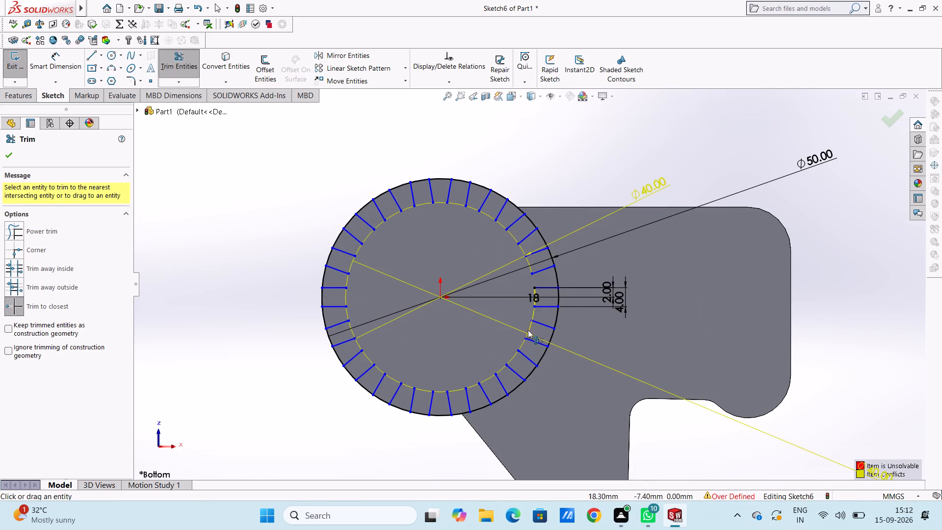
click(534, 316)
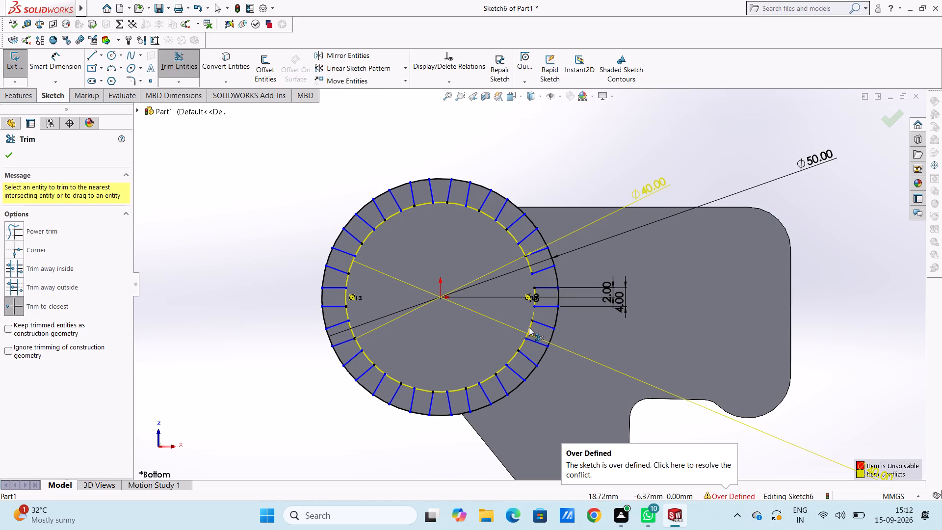
scroll(532, 282, down, 2)
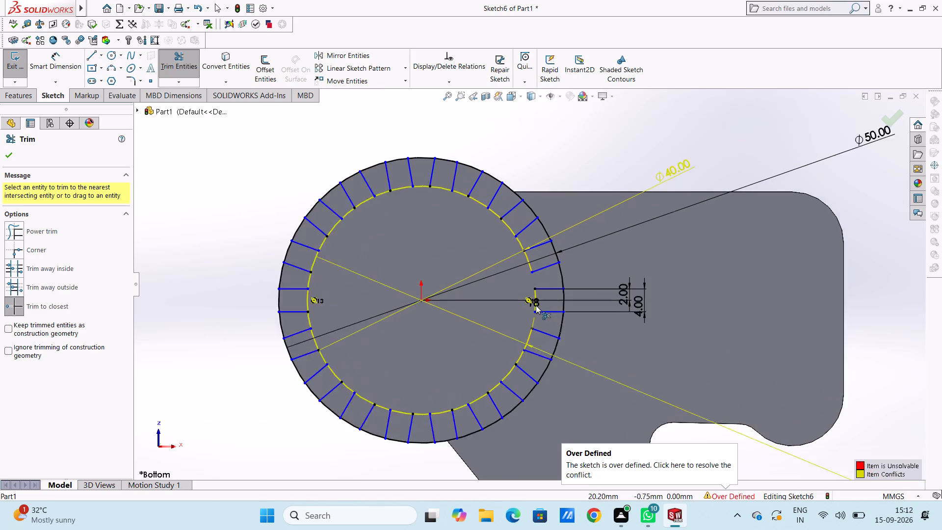
scroll(536, 305, down, 2)
click(508, 389)
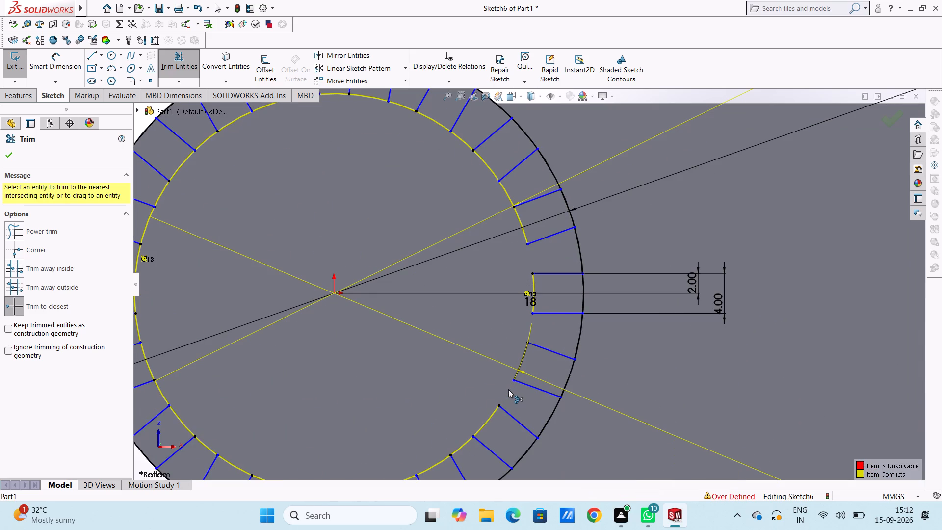
scroll(508, 389, down, 3)
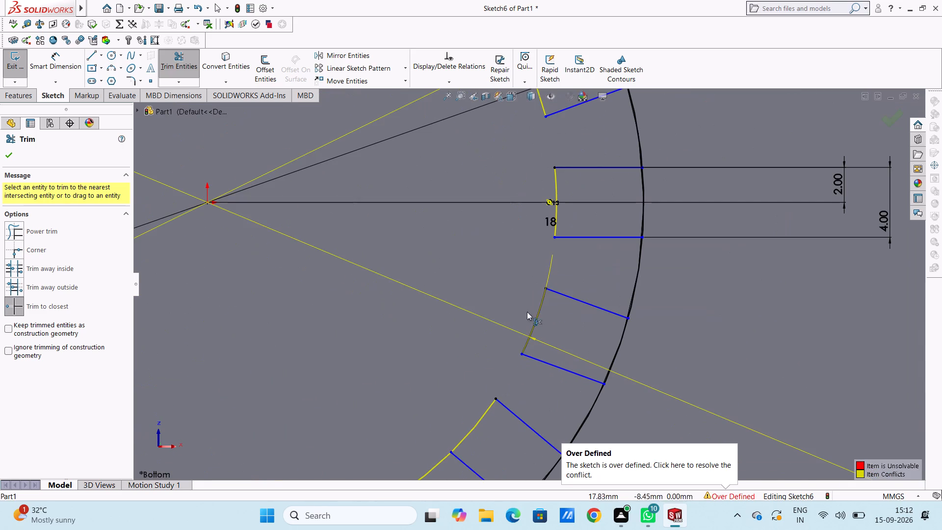
click(550, 268)
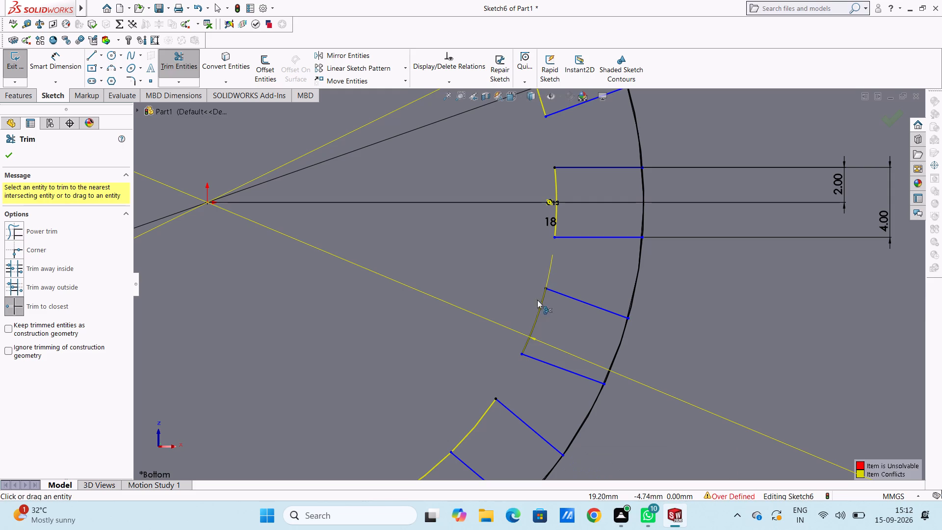
Trim the inner circle's arcs in the open gaps around the lower half of the toothed ring.
scroll(495, 365, up, 5)
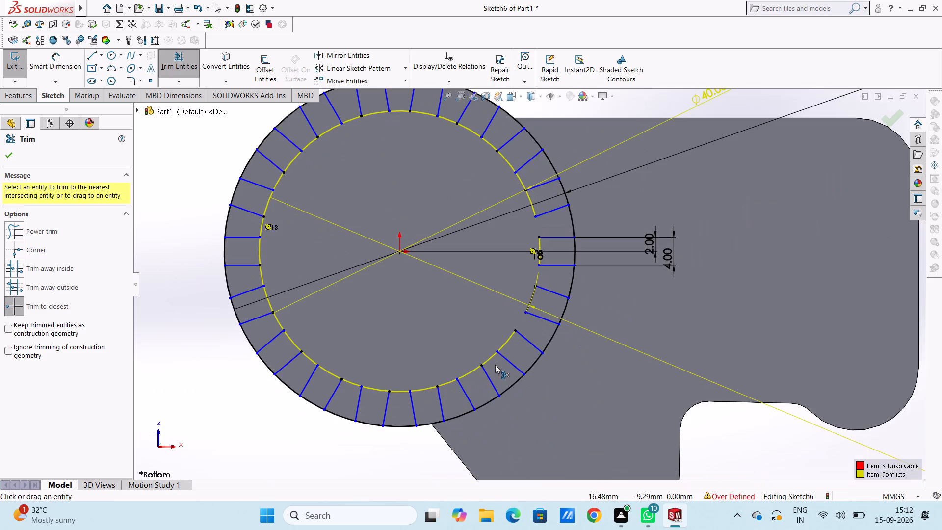
click(493, 359)
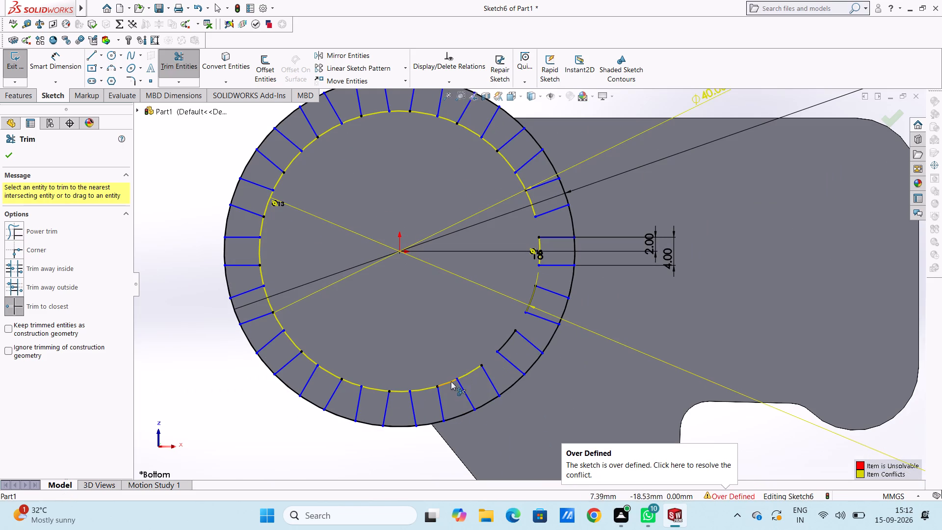
click(450, 381)
click(400, 390)
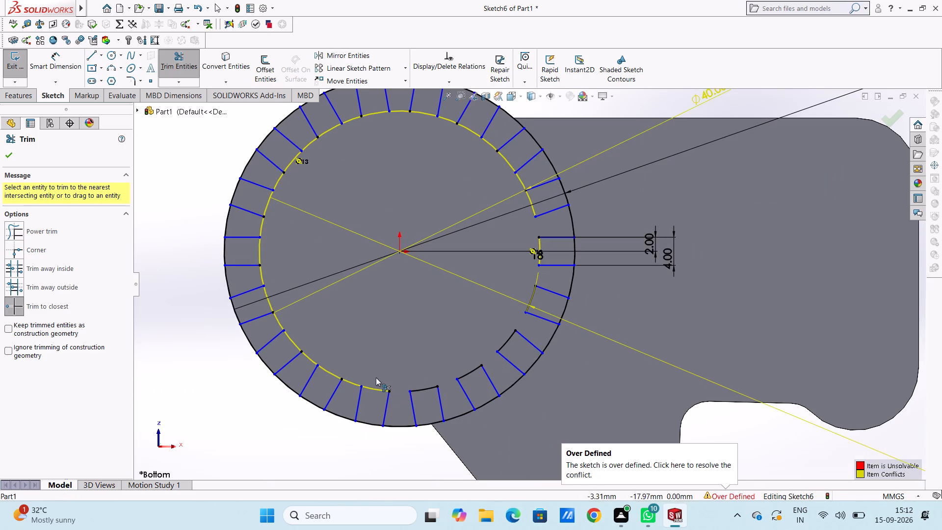
click(352, 383)
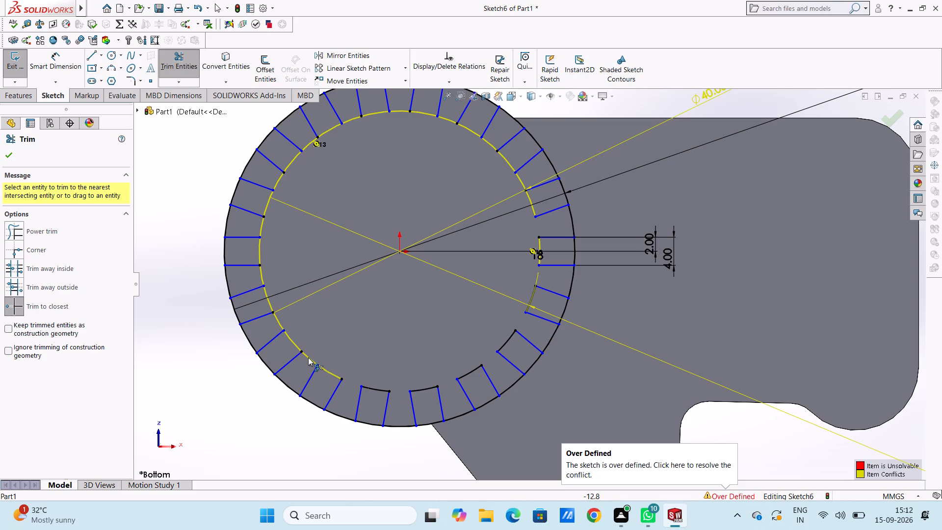
click(308, 358)
click(280, 321)
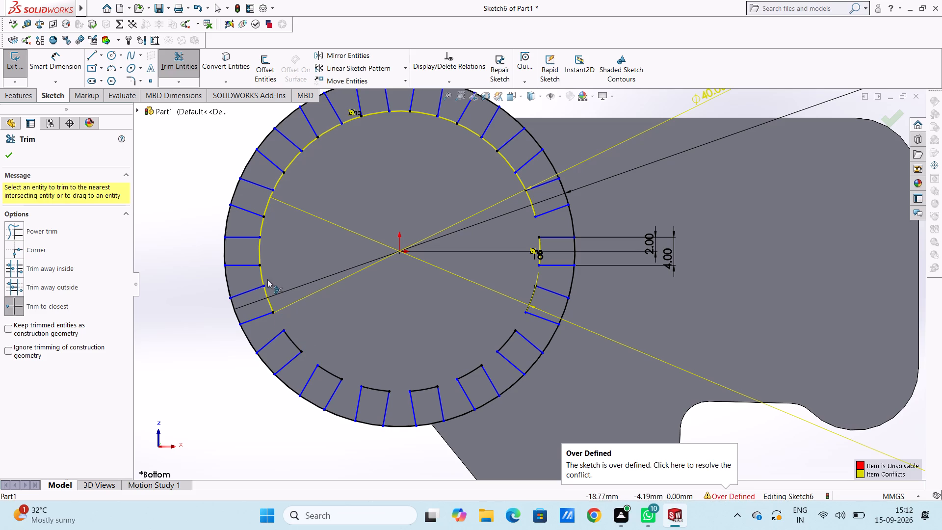
click(261, 273)
Trim the inner circle's remaining arcs in the open gaps around the upper half of the toothed ring.
click(263, 225)
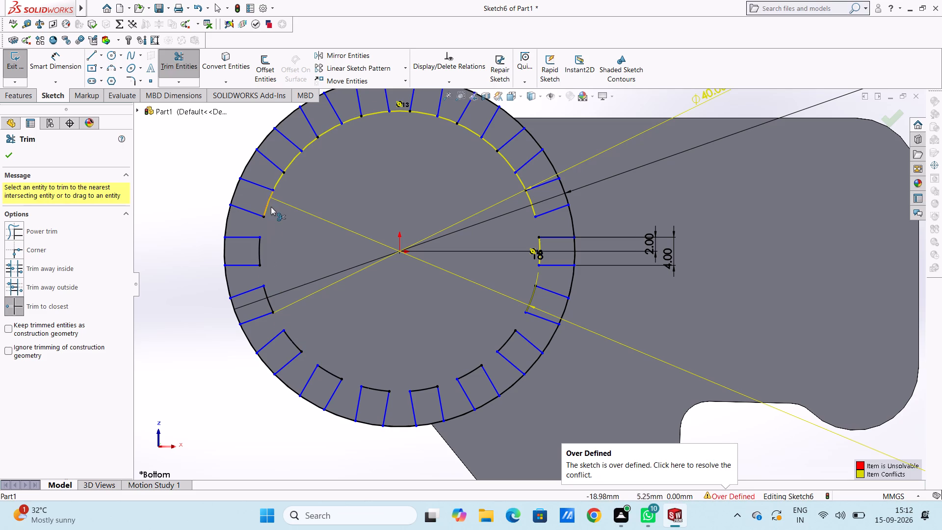
click(278, 179)
click(312, 145)
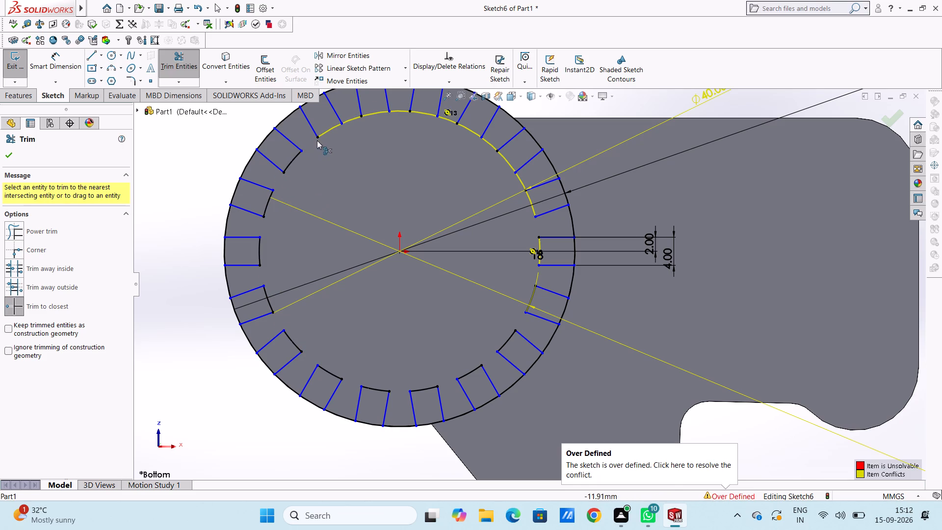
click(351, 121)
click(401, 110)
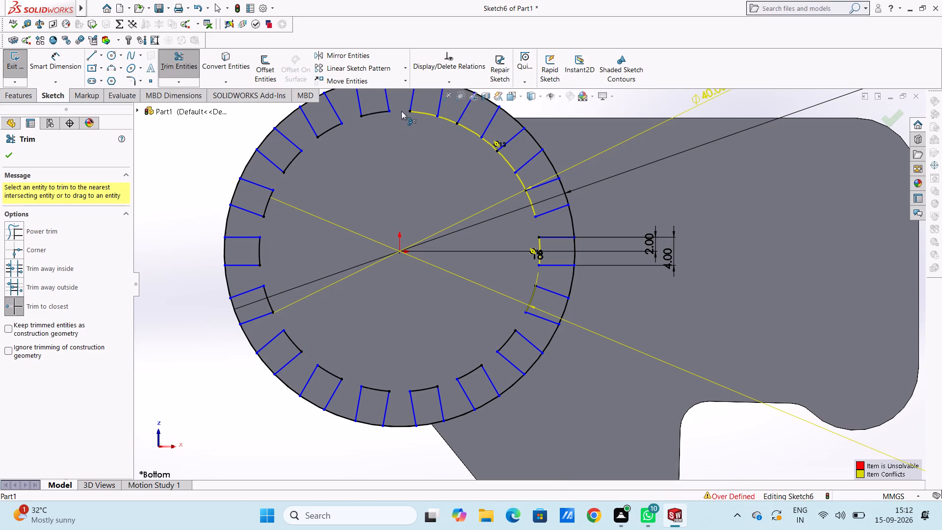
click(451, 118)
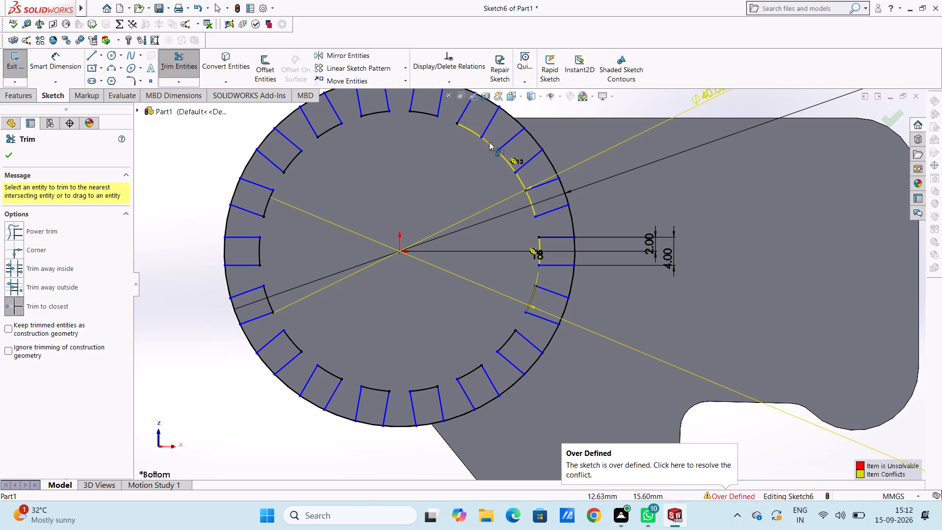
click(489, 142)
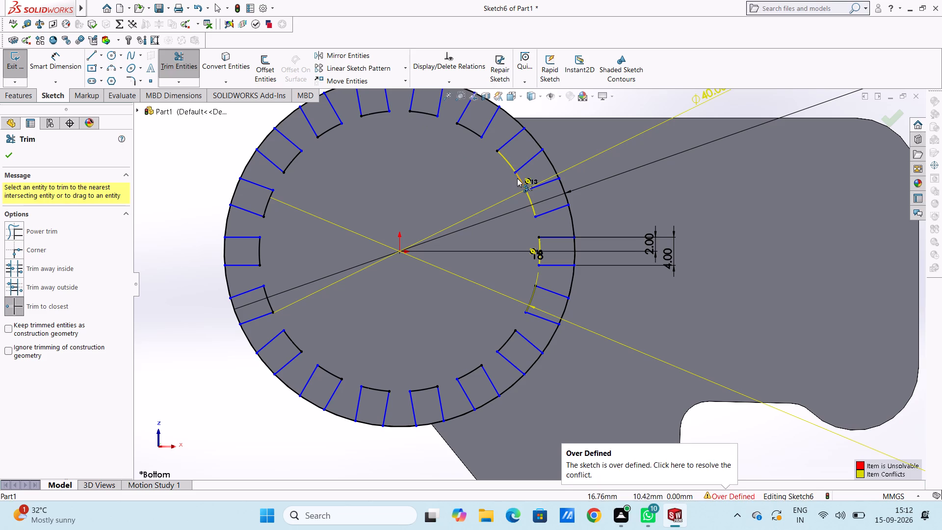
click(518, 178)
key(Escape)
key(Escape)
key(Escape)
key(Escape)
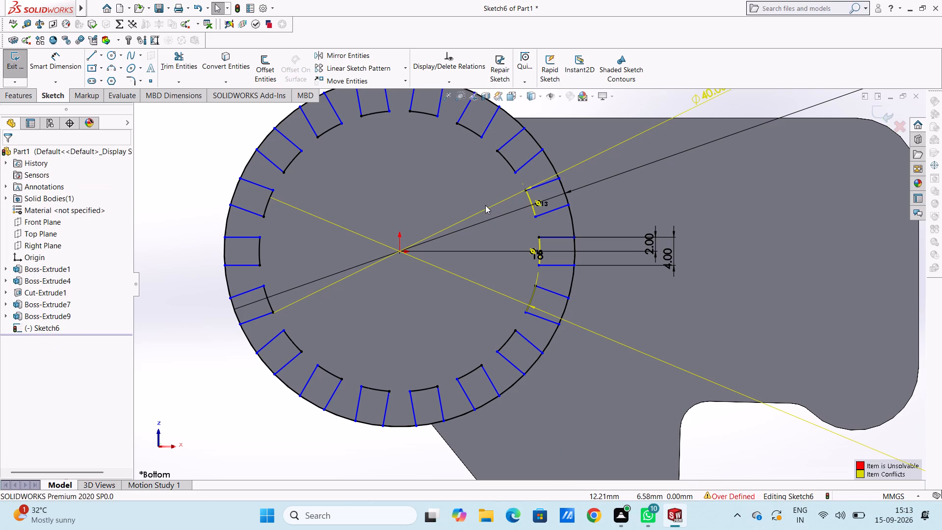
Delete the duplicate 40 mm diameter dimension attached to the upper arc of the inner circle.
scroll(484, 206, down, 3)
scroll(484, 206, up, 7)
click(628, 210)
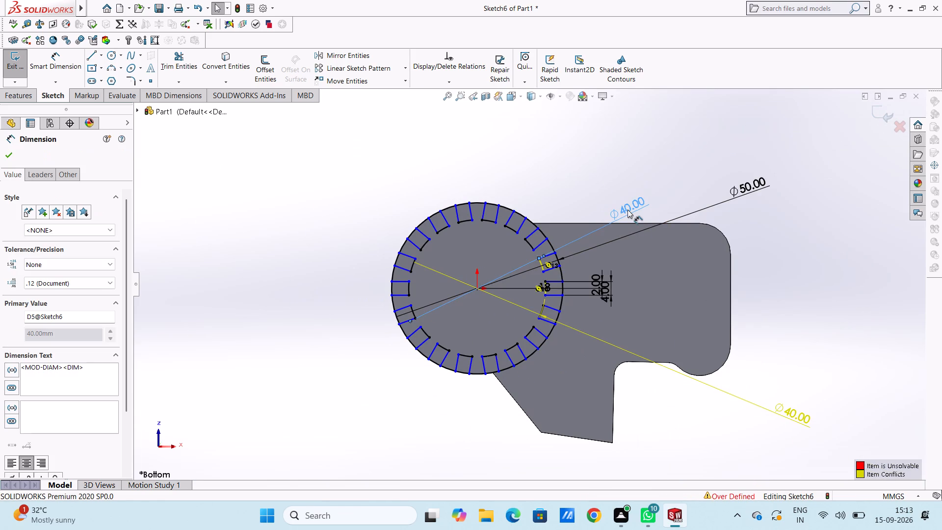
key(Delete)
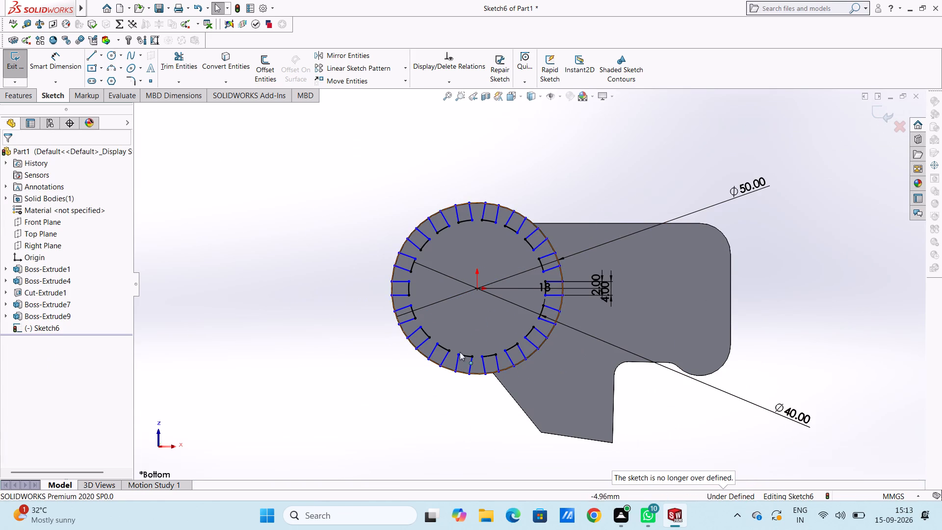
click(451, 408)
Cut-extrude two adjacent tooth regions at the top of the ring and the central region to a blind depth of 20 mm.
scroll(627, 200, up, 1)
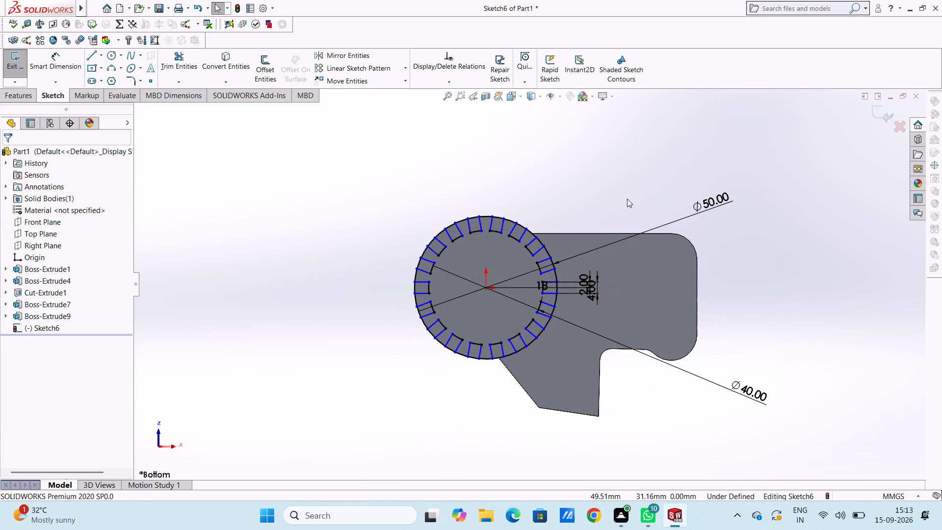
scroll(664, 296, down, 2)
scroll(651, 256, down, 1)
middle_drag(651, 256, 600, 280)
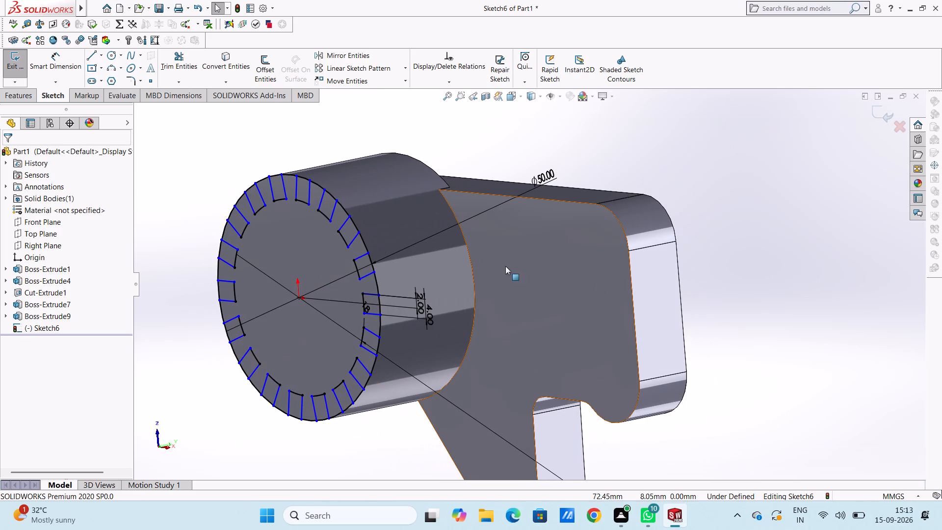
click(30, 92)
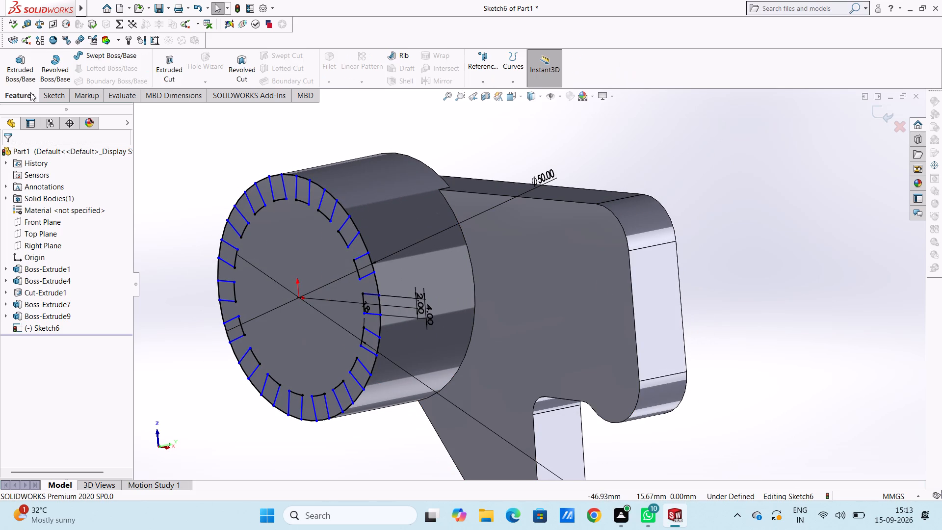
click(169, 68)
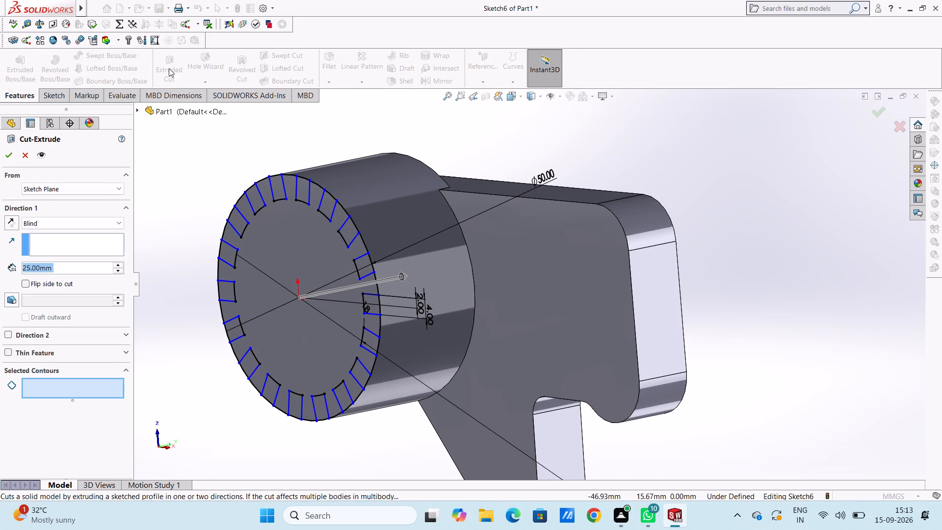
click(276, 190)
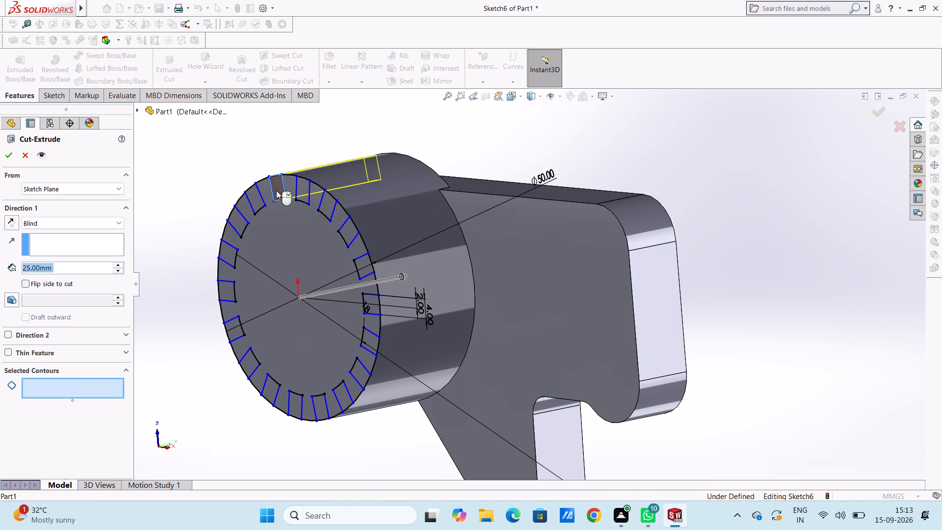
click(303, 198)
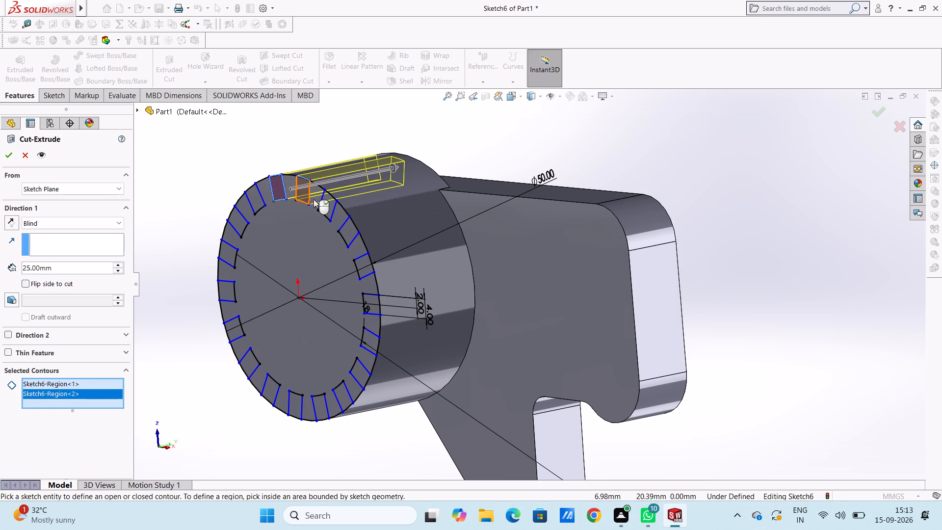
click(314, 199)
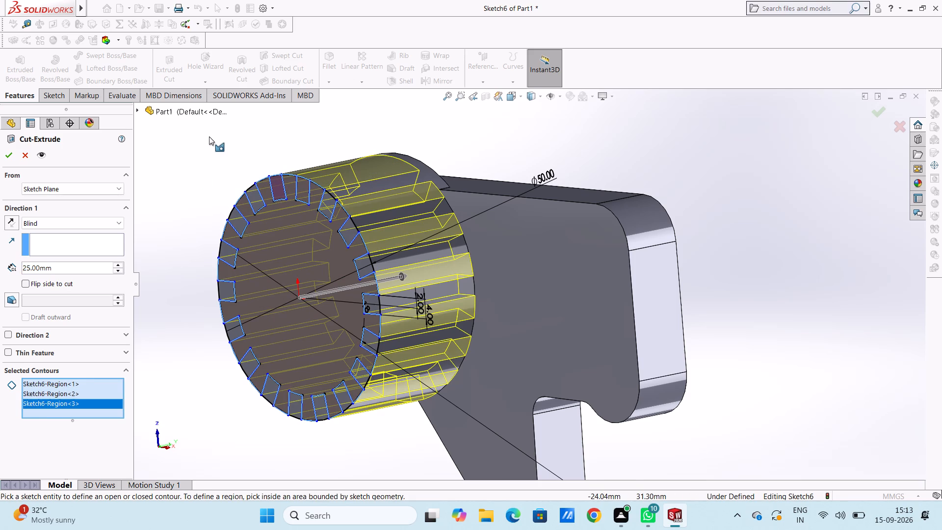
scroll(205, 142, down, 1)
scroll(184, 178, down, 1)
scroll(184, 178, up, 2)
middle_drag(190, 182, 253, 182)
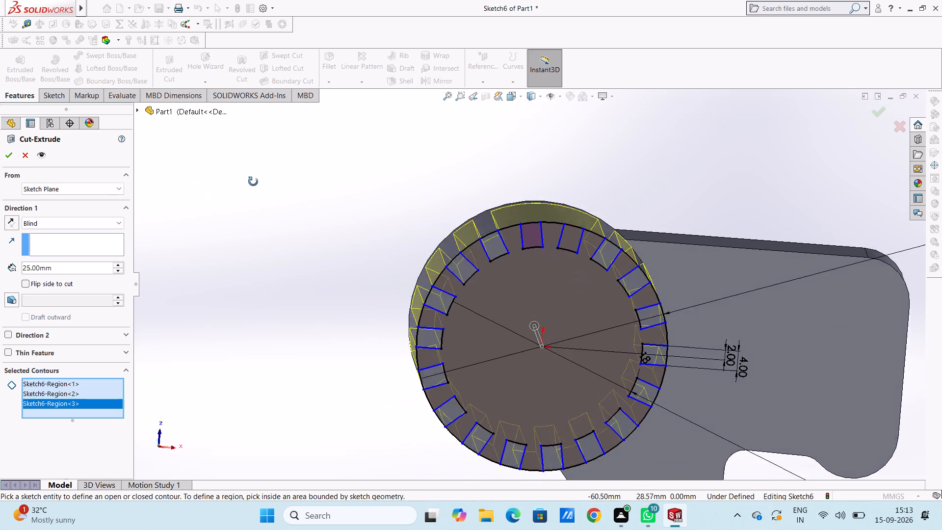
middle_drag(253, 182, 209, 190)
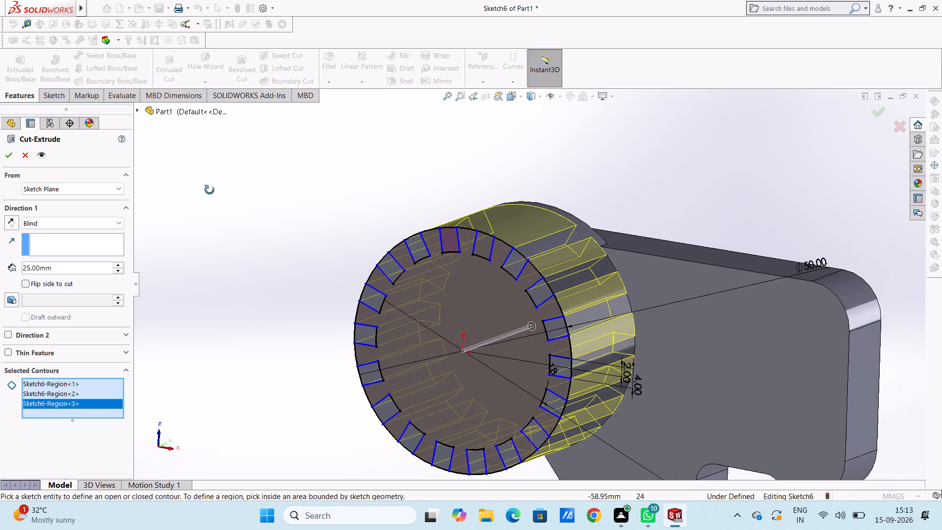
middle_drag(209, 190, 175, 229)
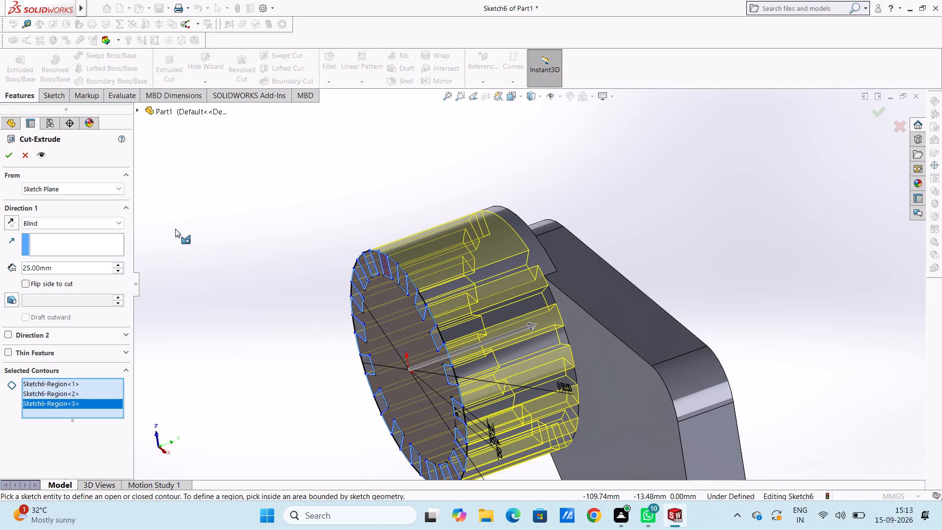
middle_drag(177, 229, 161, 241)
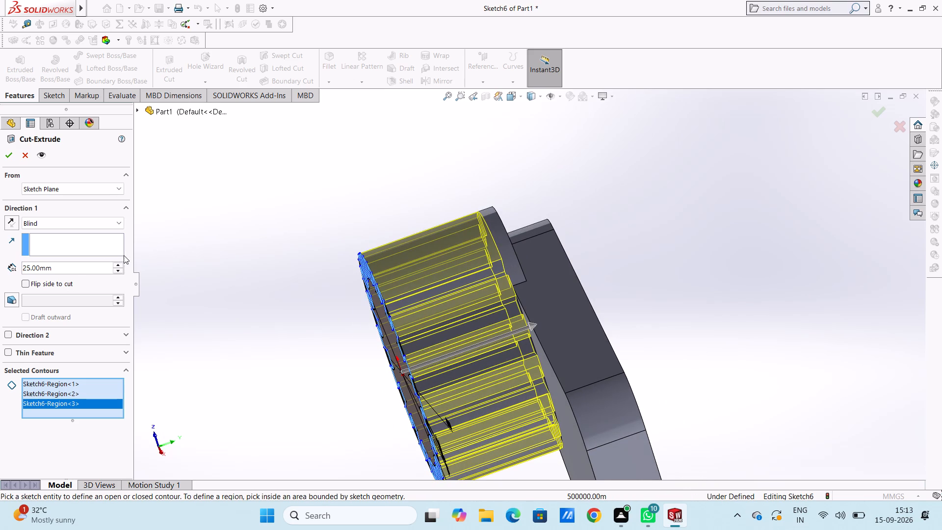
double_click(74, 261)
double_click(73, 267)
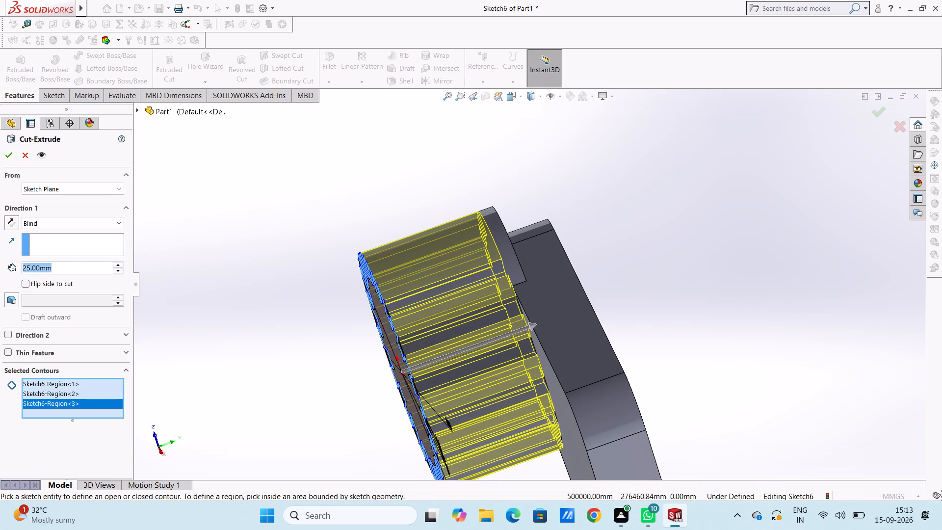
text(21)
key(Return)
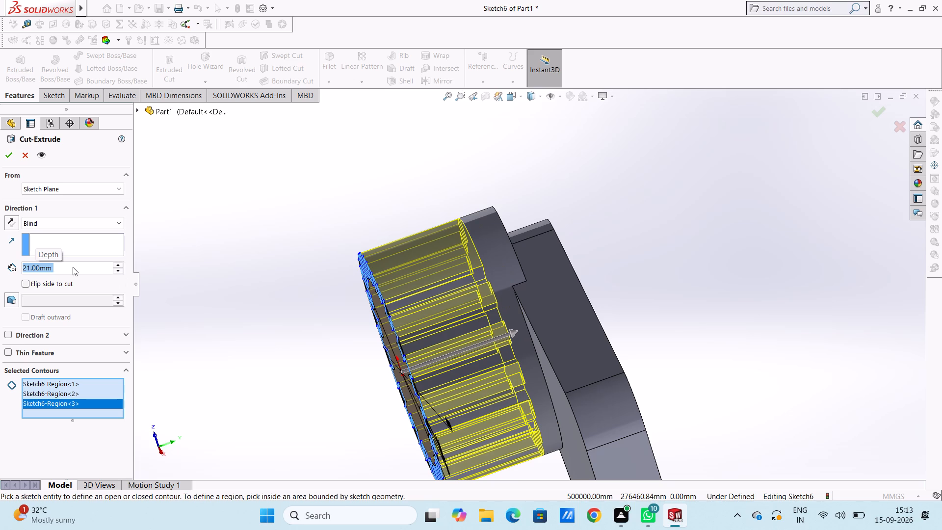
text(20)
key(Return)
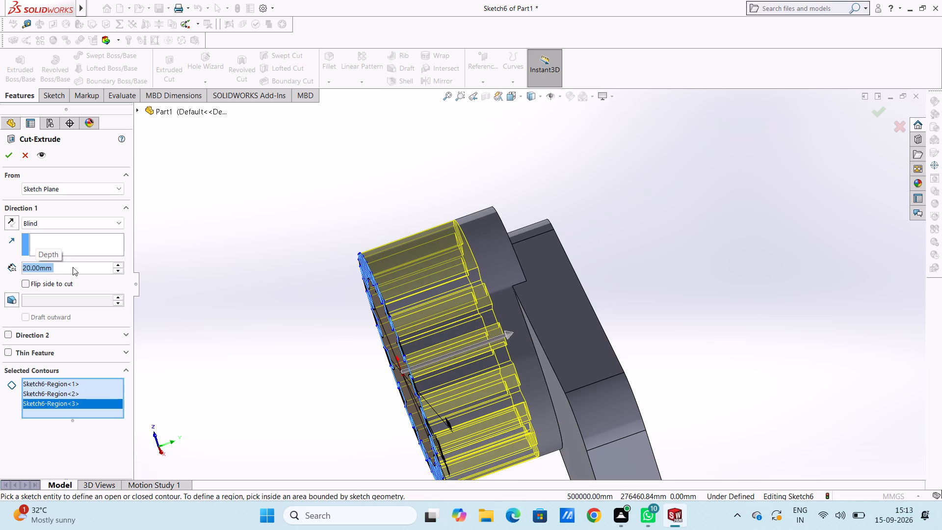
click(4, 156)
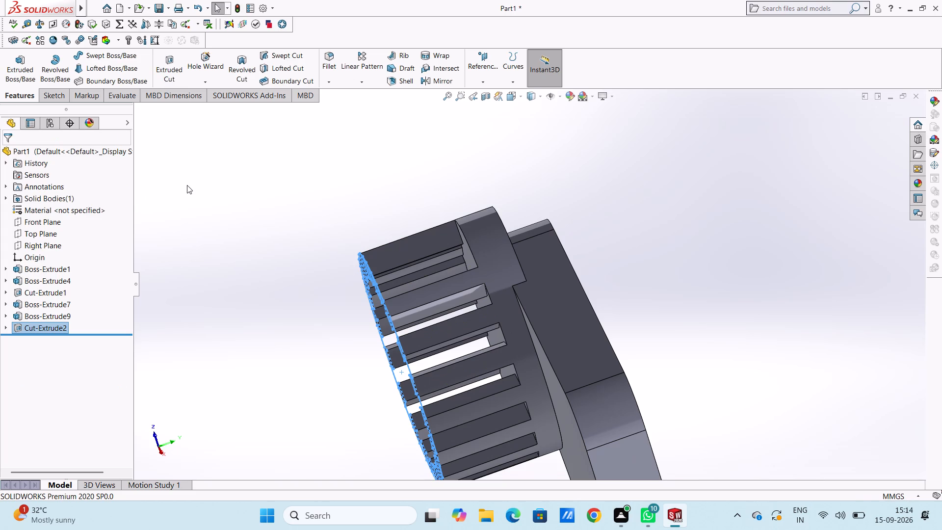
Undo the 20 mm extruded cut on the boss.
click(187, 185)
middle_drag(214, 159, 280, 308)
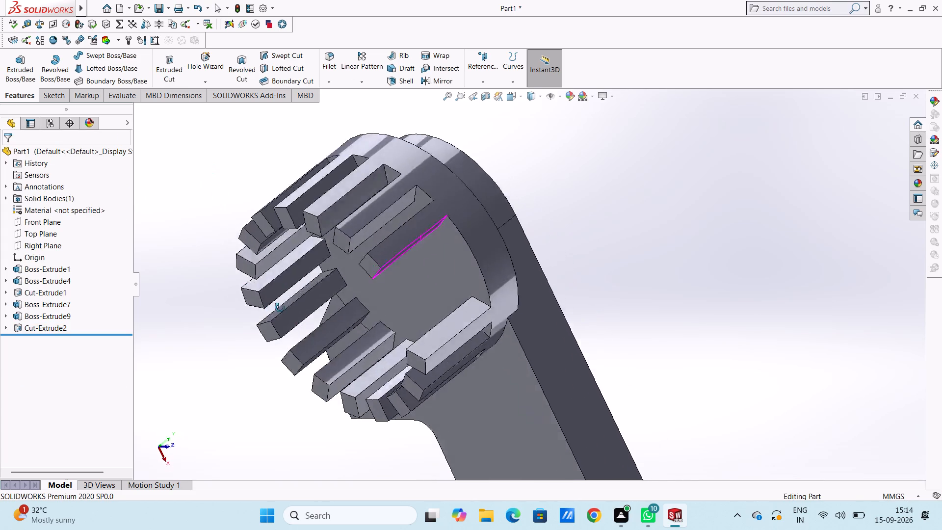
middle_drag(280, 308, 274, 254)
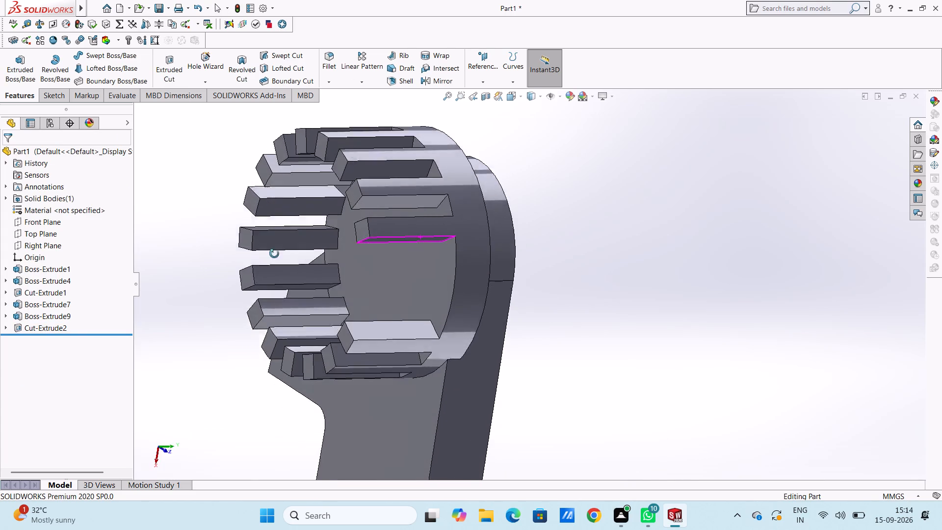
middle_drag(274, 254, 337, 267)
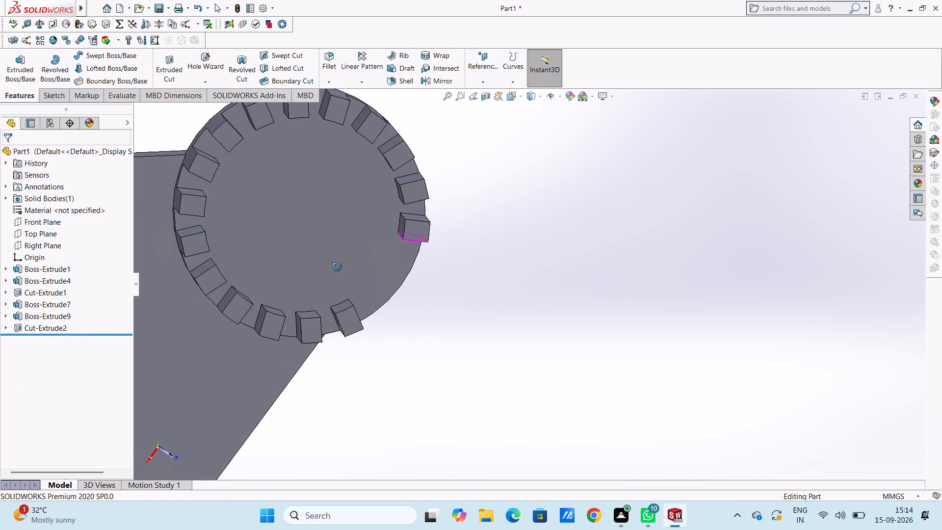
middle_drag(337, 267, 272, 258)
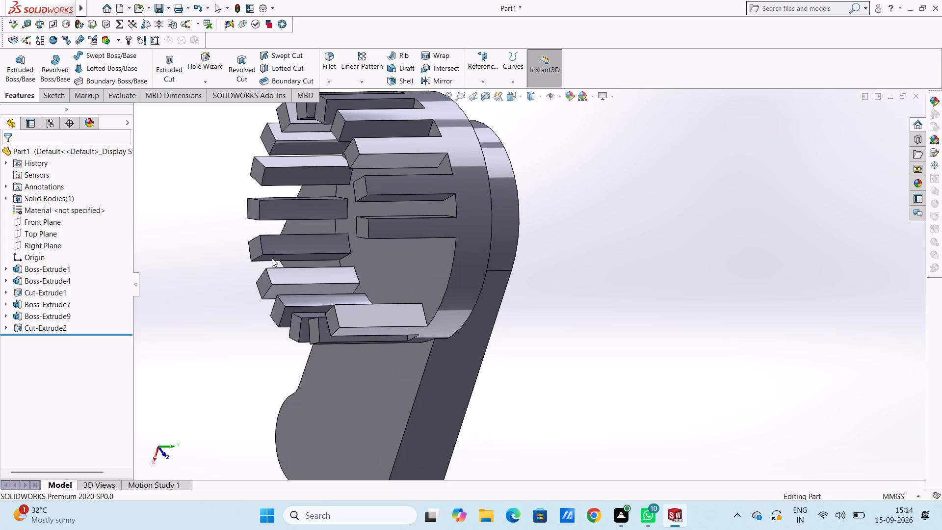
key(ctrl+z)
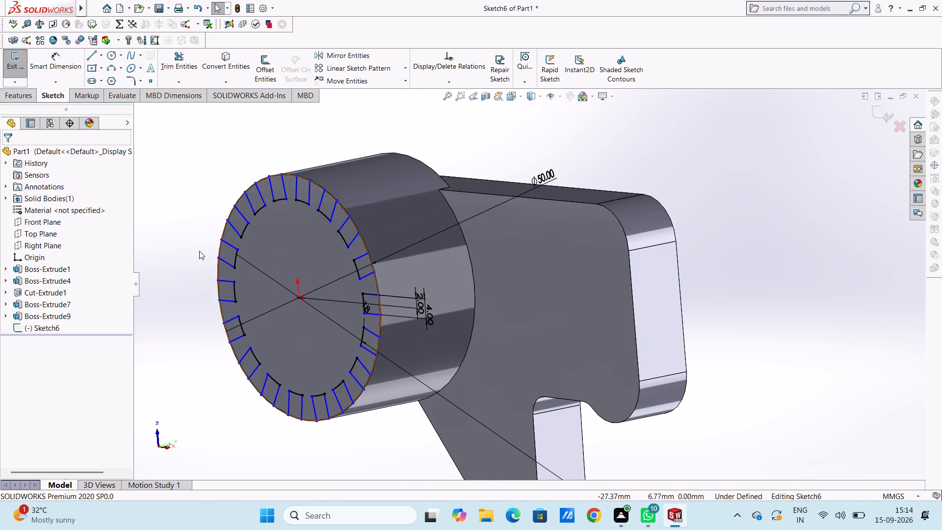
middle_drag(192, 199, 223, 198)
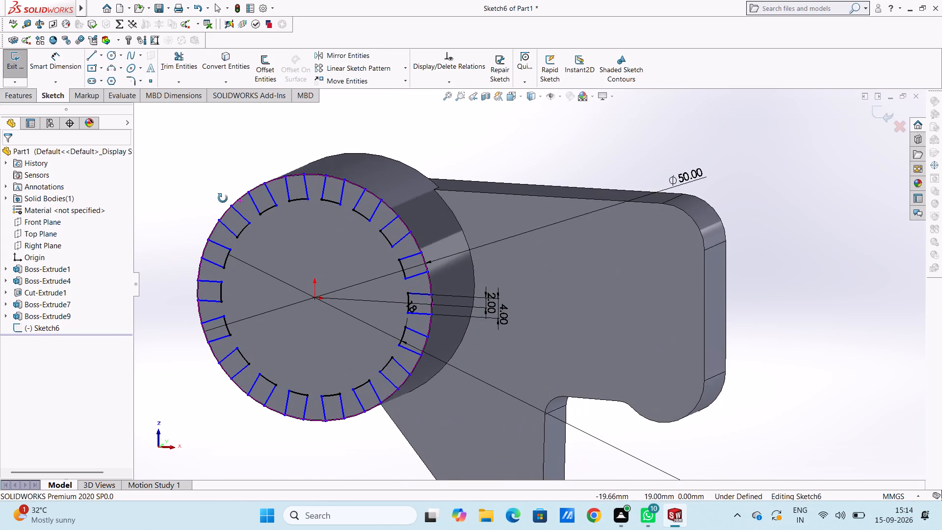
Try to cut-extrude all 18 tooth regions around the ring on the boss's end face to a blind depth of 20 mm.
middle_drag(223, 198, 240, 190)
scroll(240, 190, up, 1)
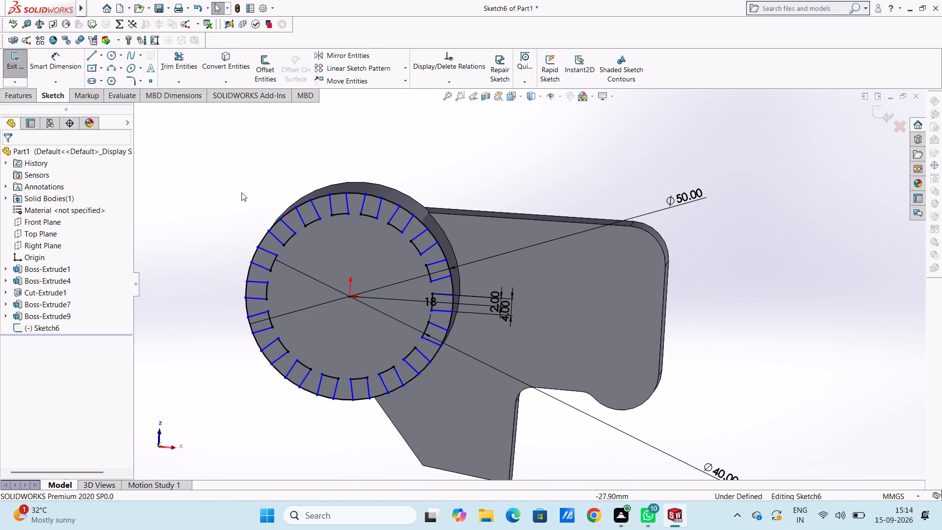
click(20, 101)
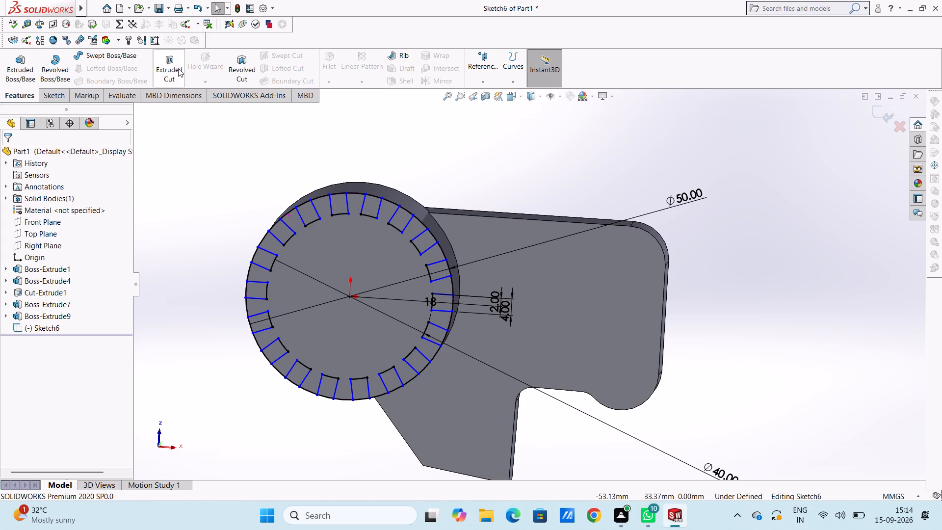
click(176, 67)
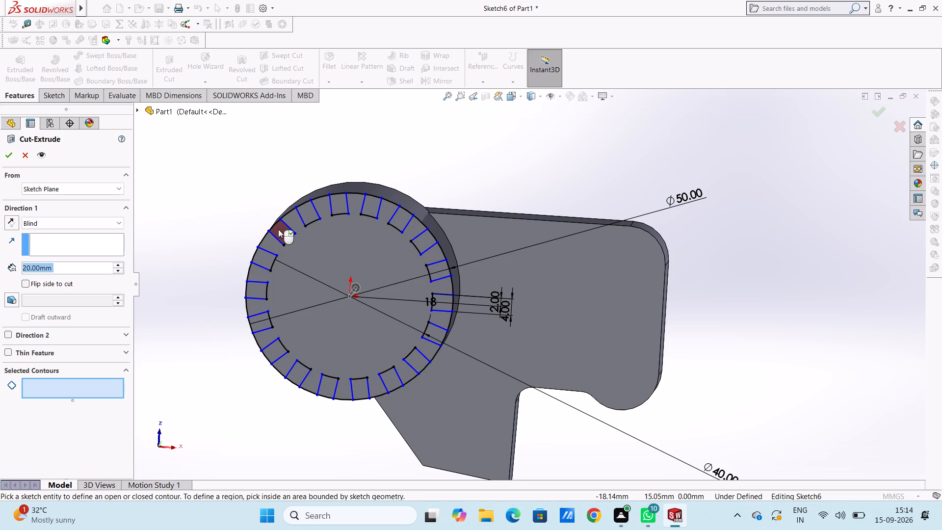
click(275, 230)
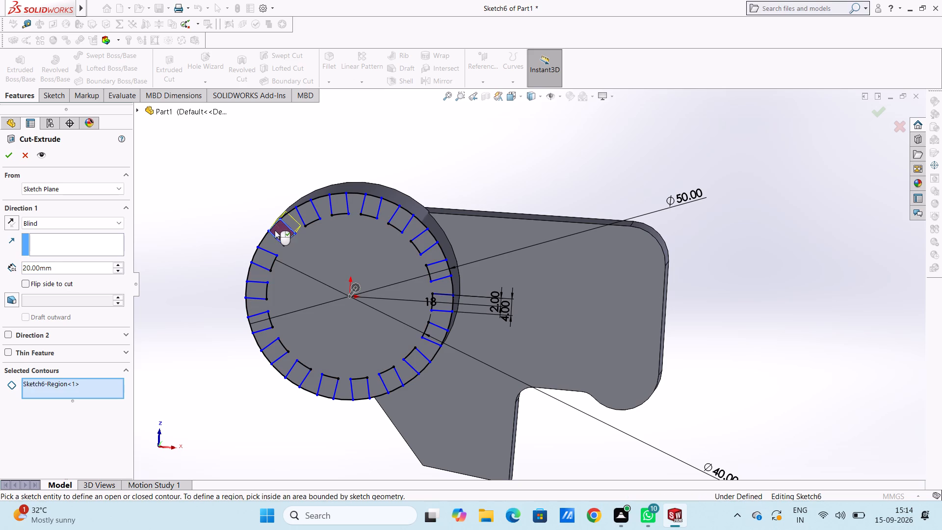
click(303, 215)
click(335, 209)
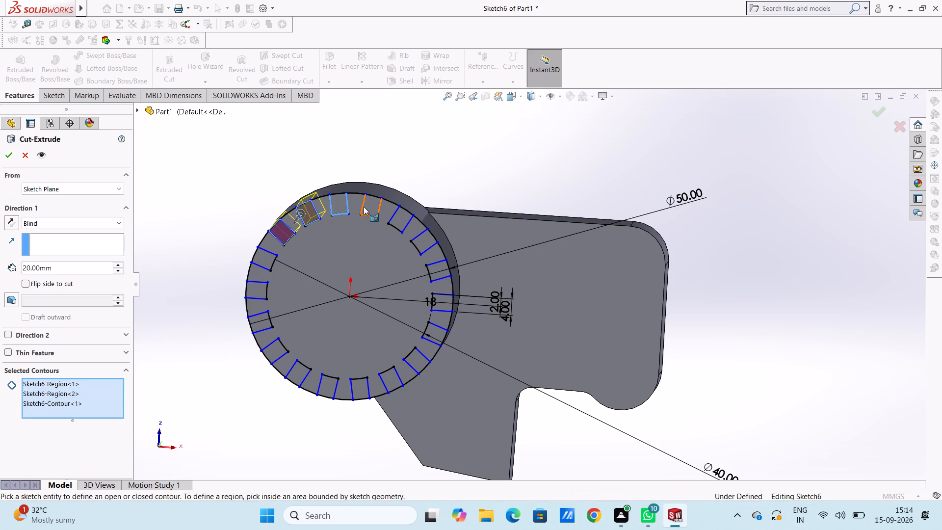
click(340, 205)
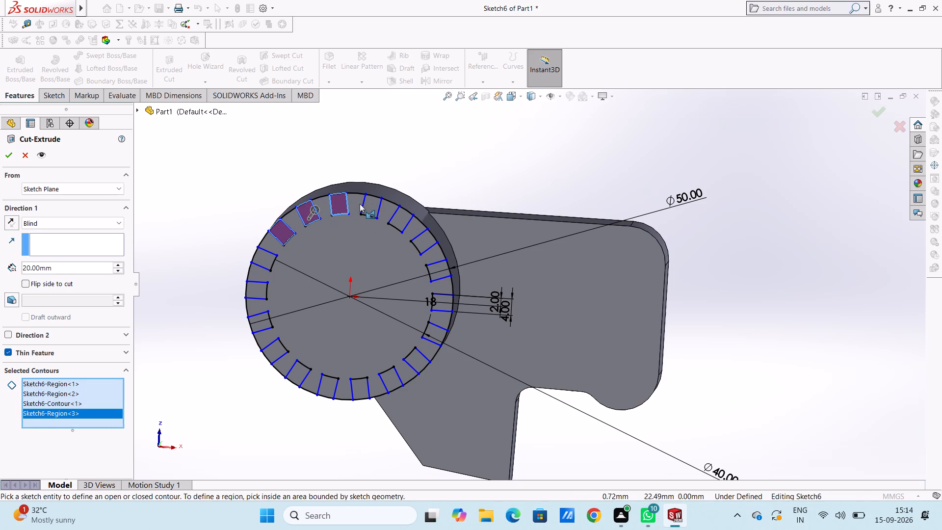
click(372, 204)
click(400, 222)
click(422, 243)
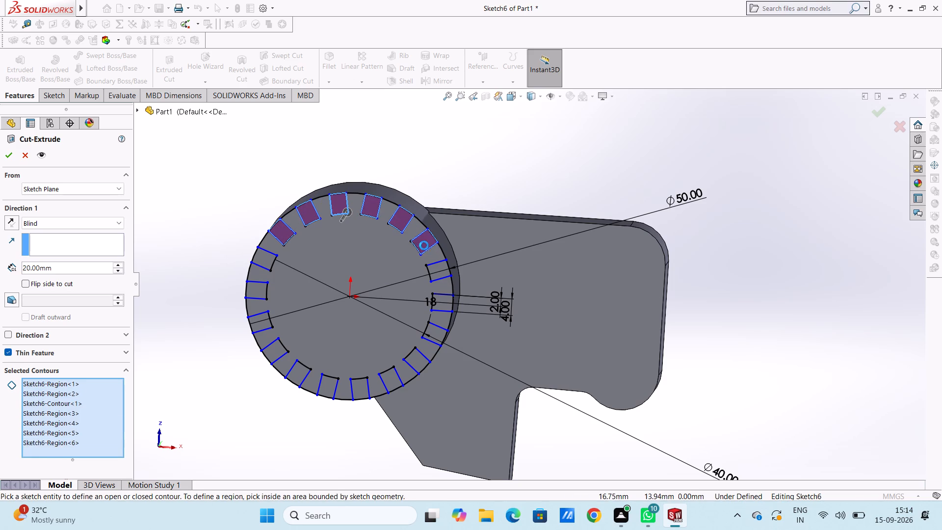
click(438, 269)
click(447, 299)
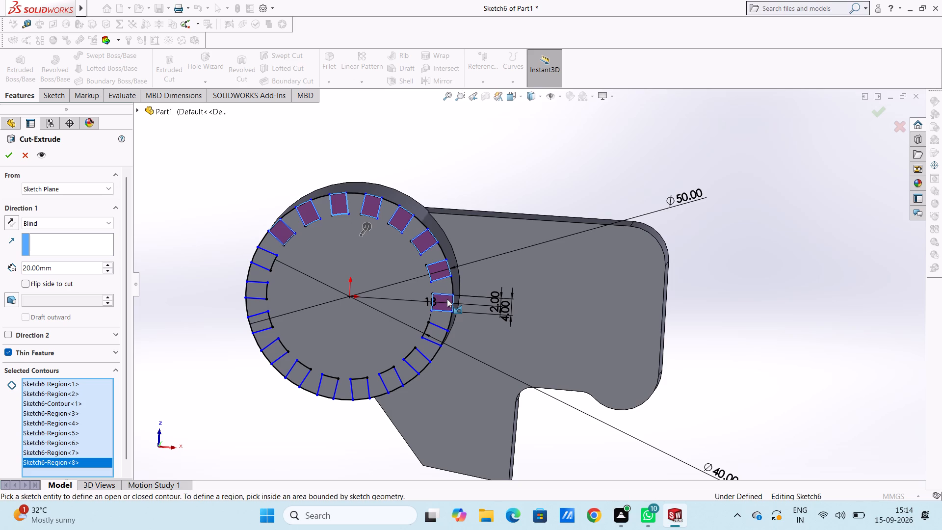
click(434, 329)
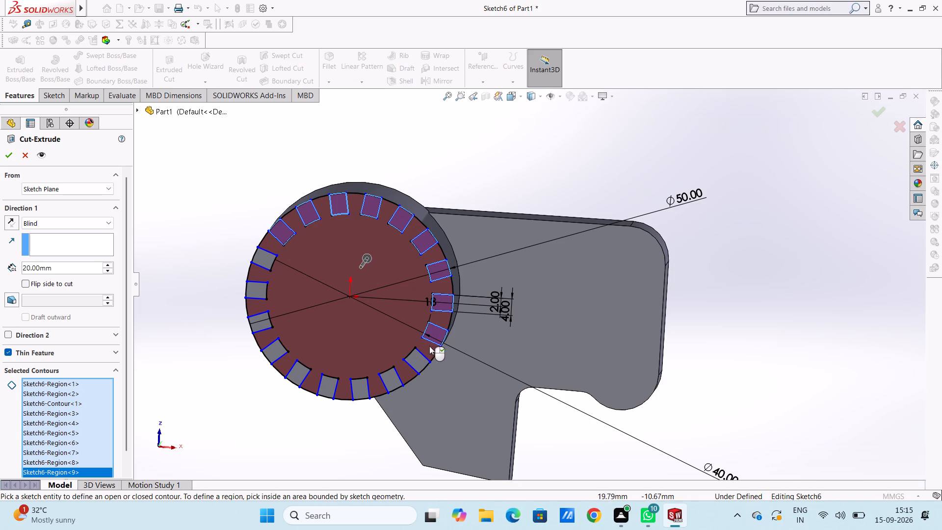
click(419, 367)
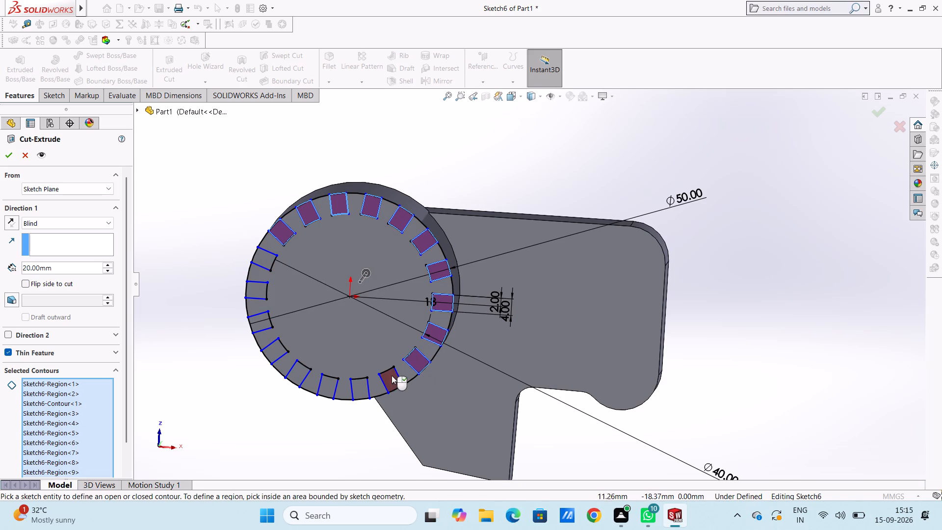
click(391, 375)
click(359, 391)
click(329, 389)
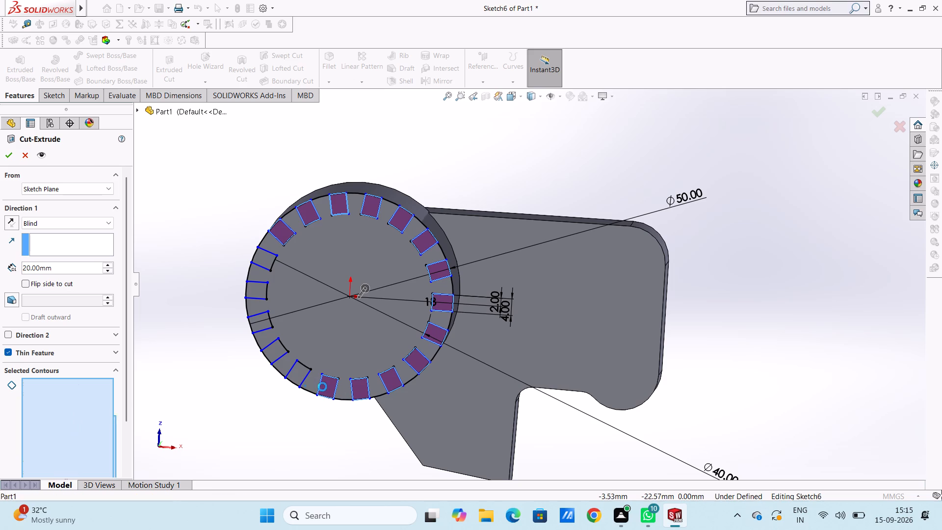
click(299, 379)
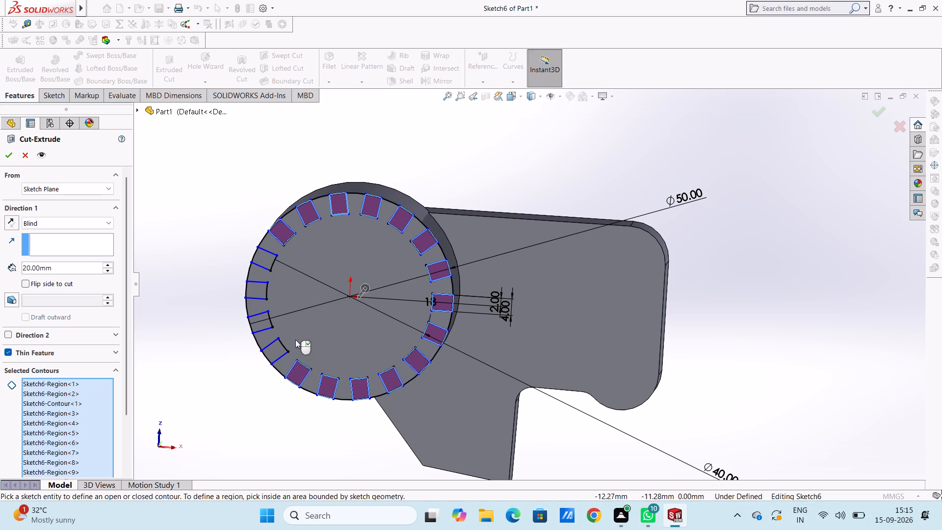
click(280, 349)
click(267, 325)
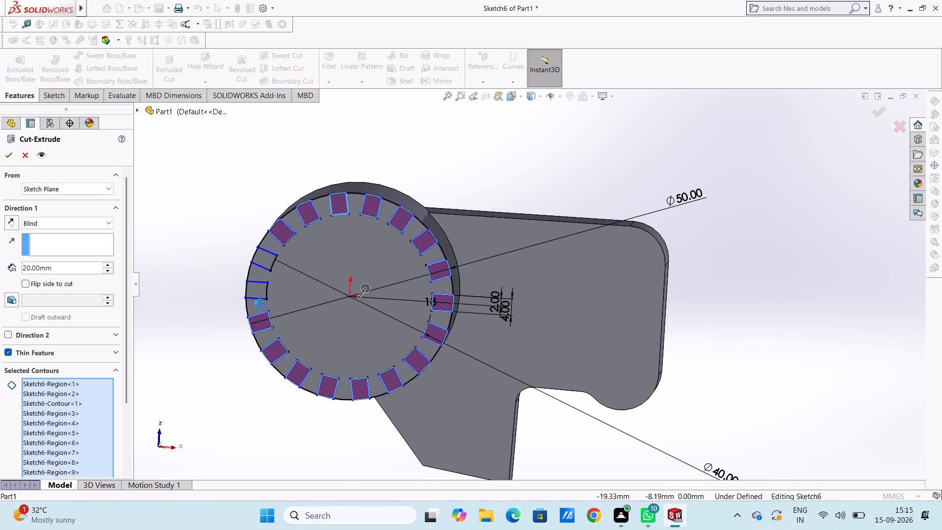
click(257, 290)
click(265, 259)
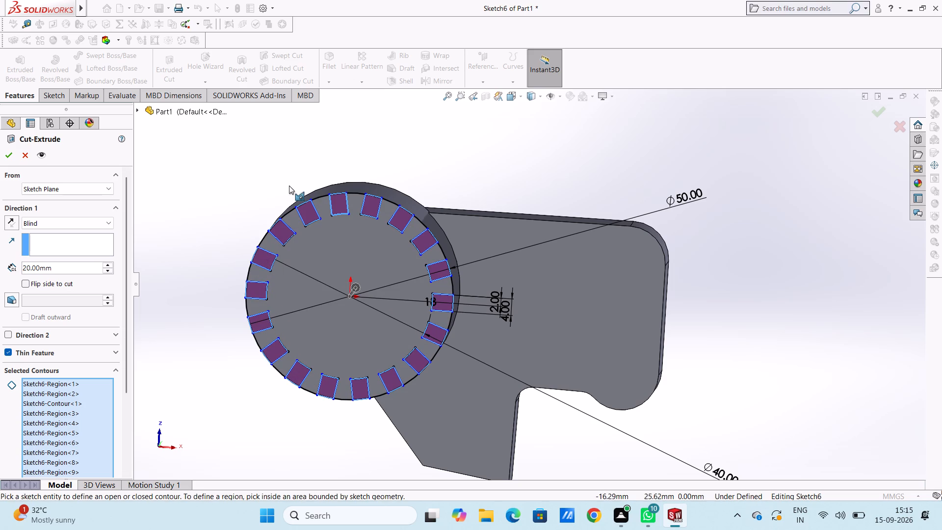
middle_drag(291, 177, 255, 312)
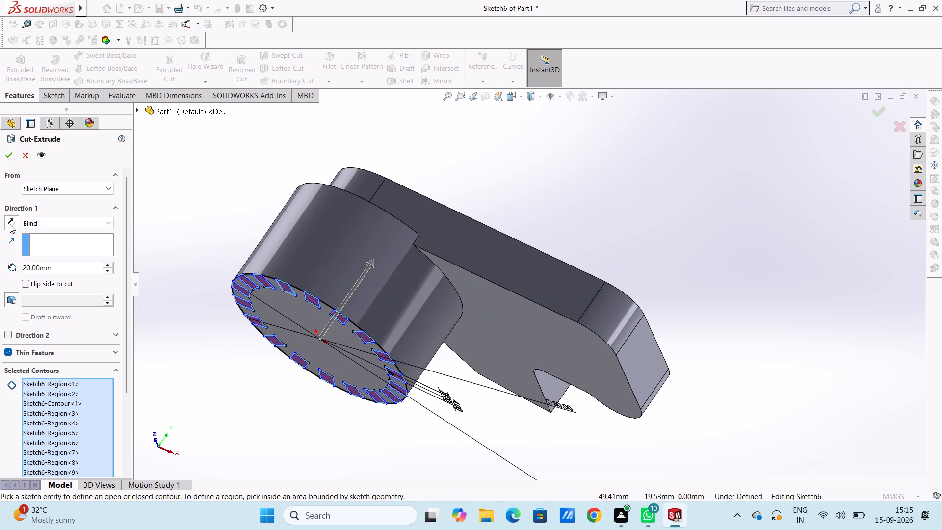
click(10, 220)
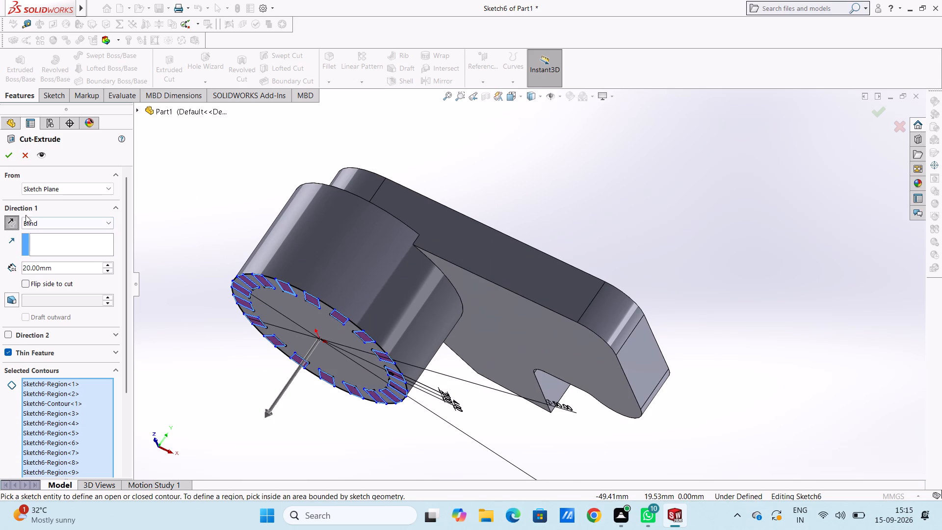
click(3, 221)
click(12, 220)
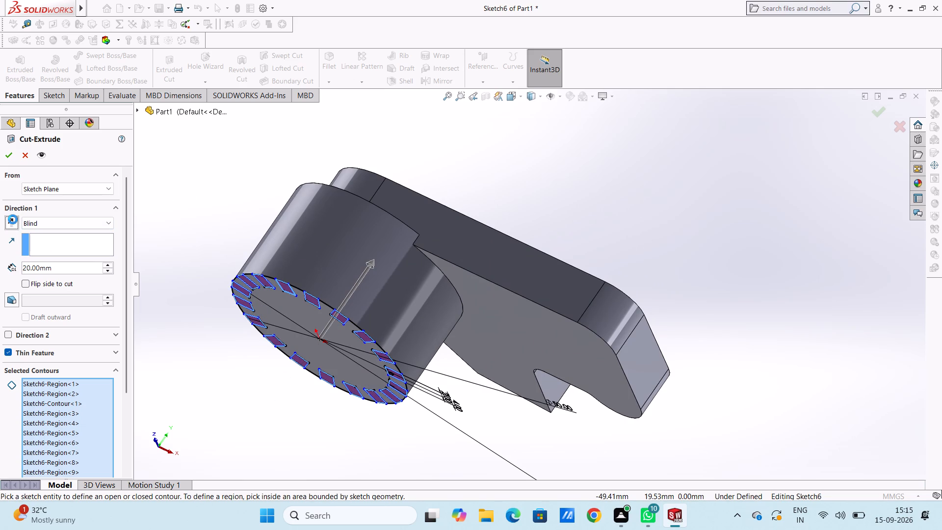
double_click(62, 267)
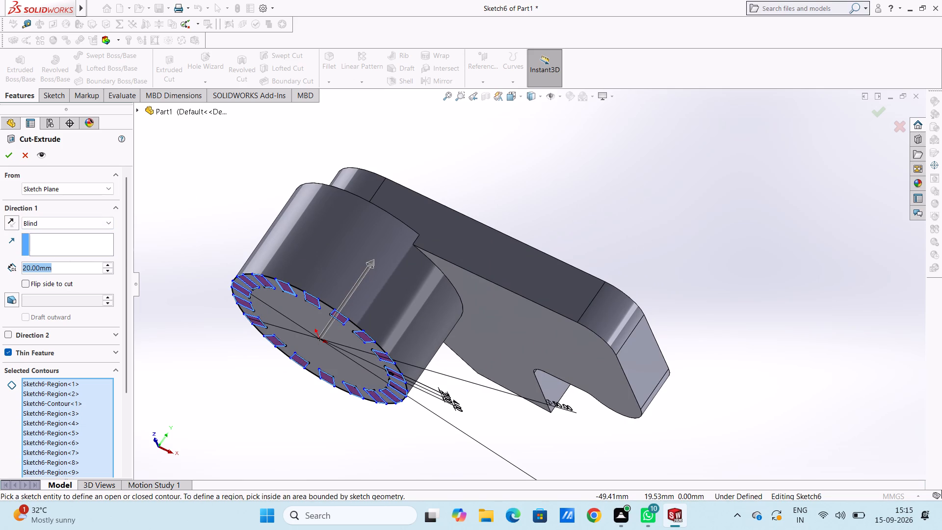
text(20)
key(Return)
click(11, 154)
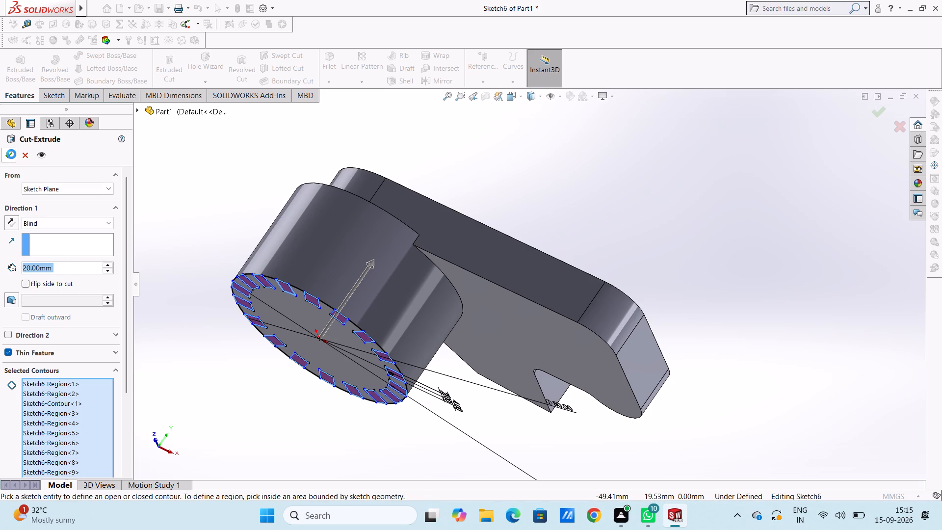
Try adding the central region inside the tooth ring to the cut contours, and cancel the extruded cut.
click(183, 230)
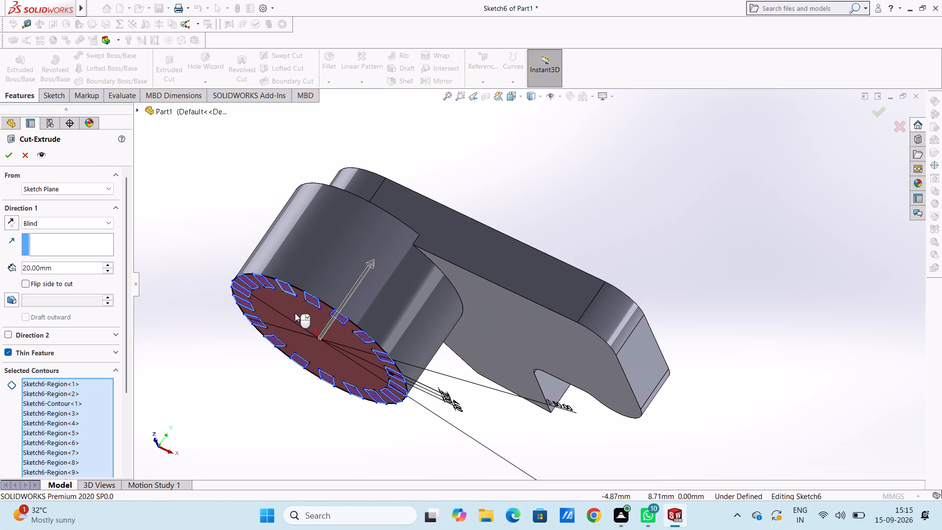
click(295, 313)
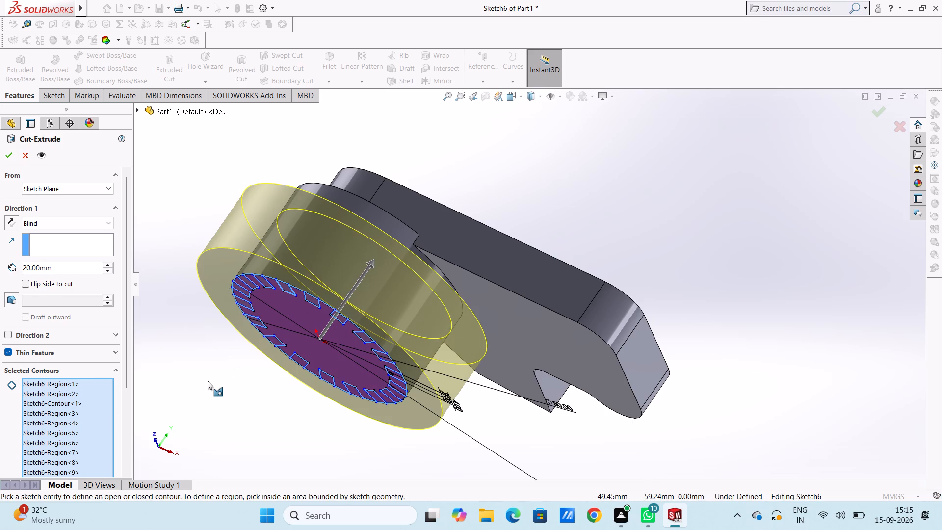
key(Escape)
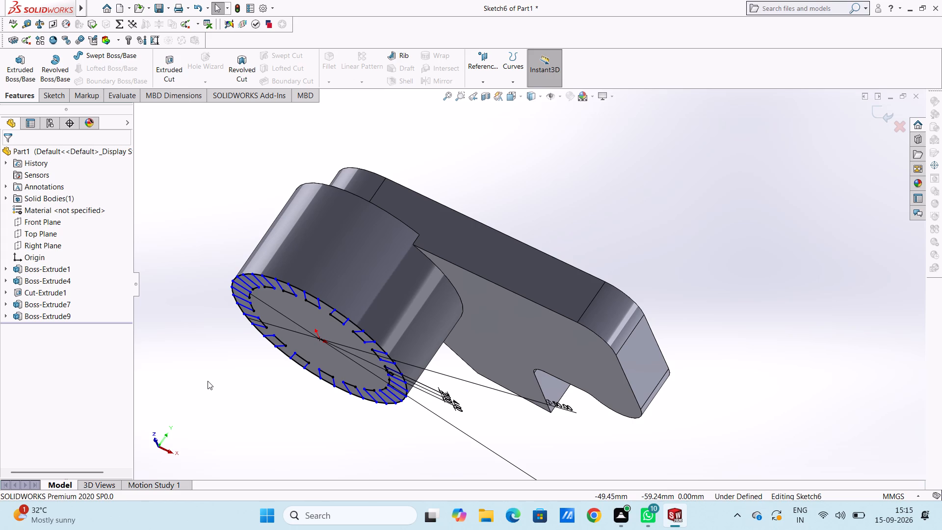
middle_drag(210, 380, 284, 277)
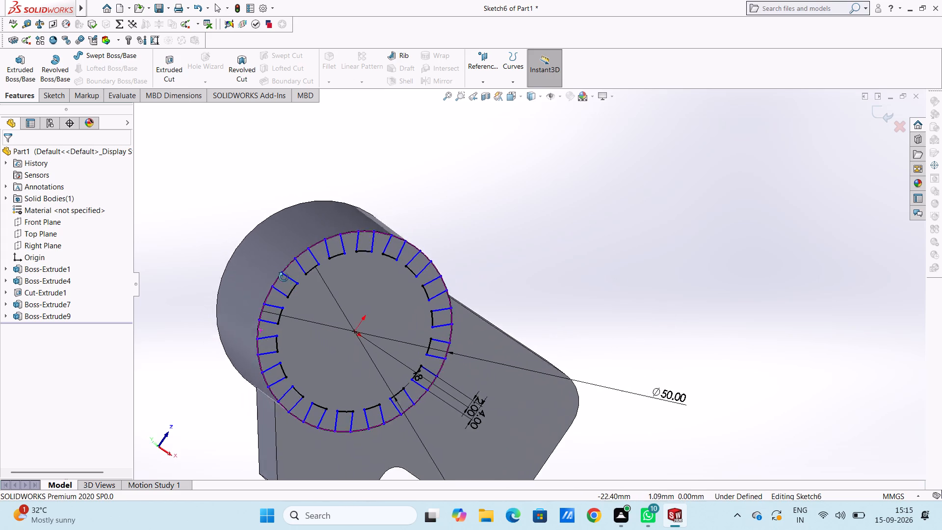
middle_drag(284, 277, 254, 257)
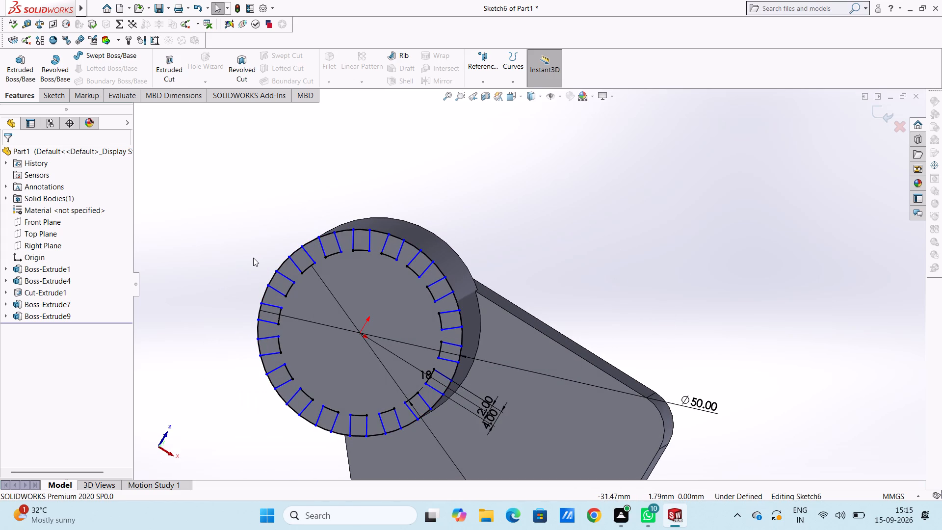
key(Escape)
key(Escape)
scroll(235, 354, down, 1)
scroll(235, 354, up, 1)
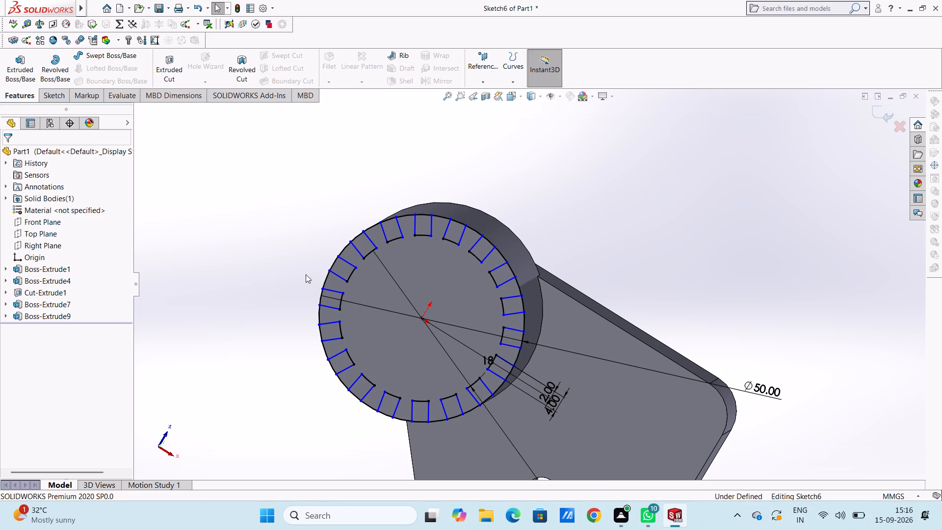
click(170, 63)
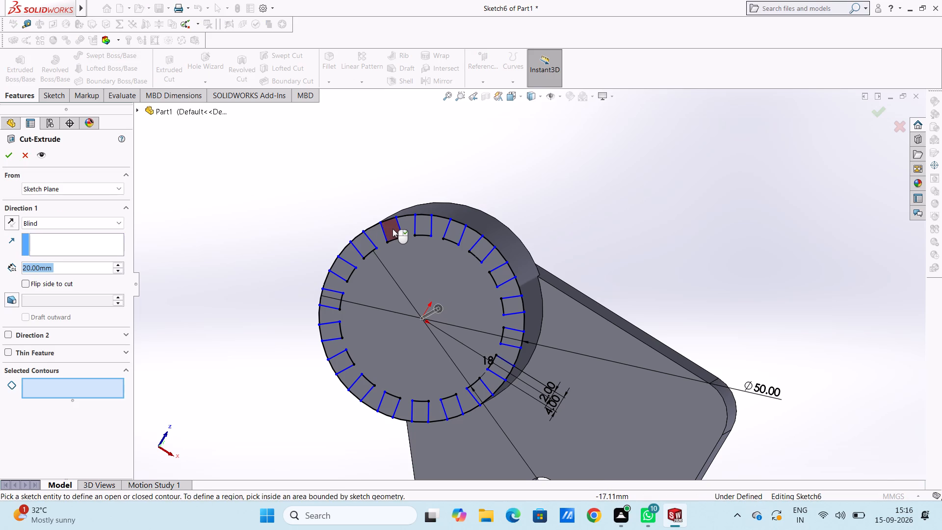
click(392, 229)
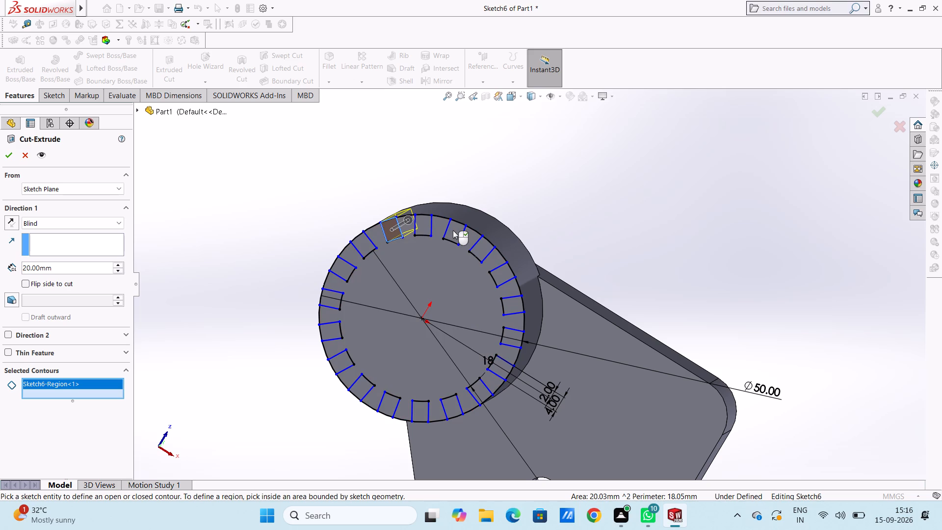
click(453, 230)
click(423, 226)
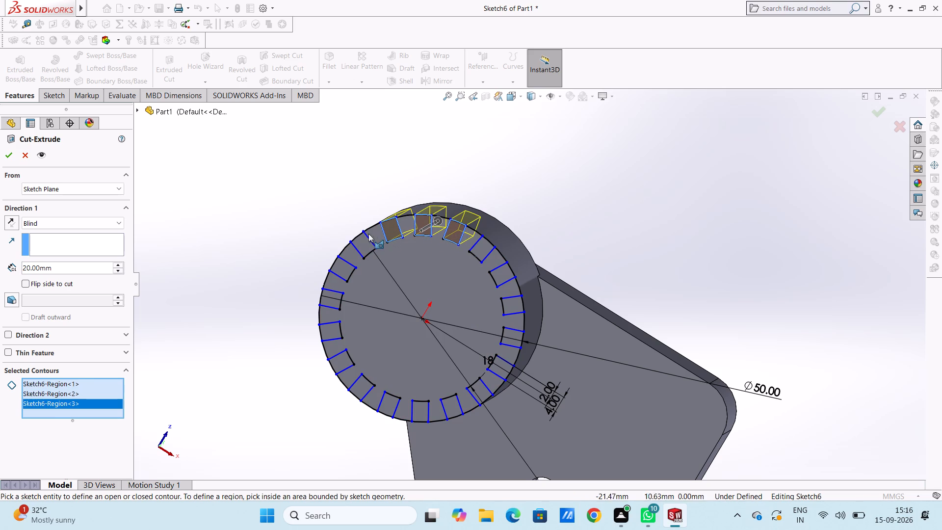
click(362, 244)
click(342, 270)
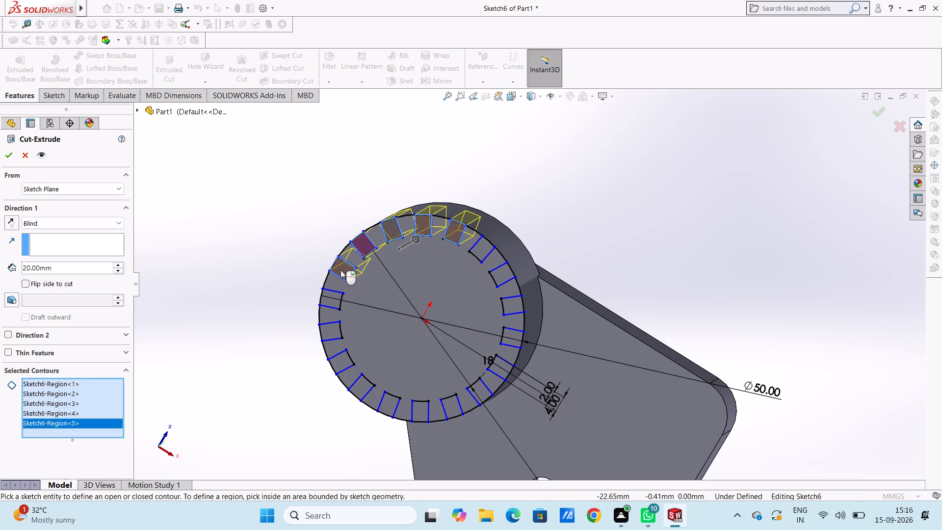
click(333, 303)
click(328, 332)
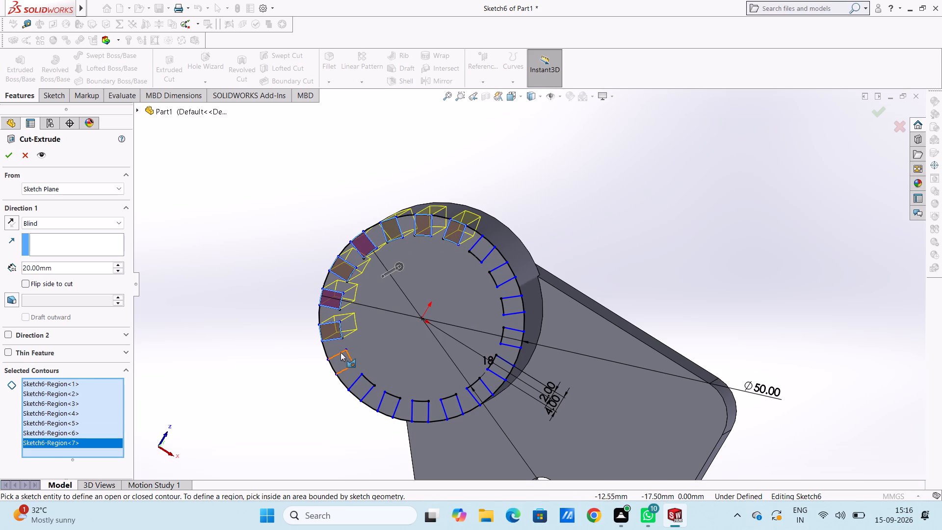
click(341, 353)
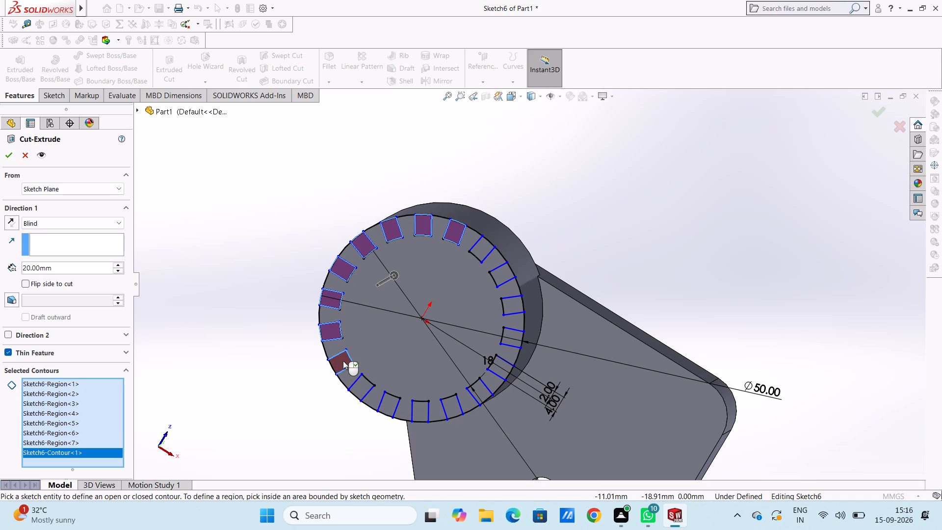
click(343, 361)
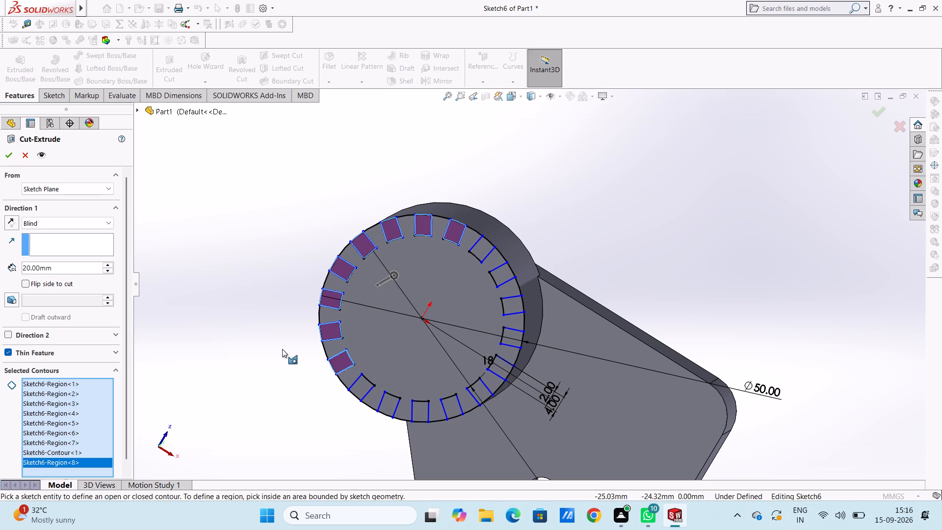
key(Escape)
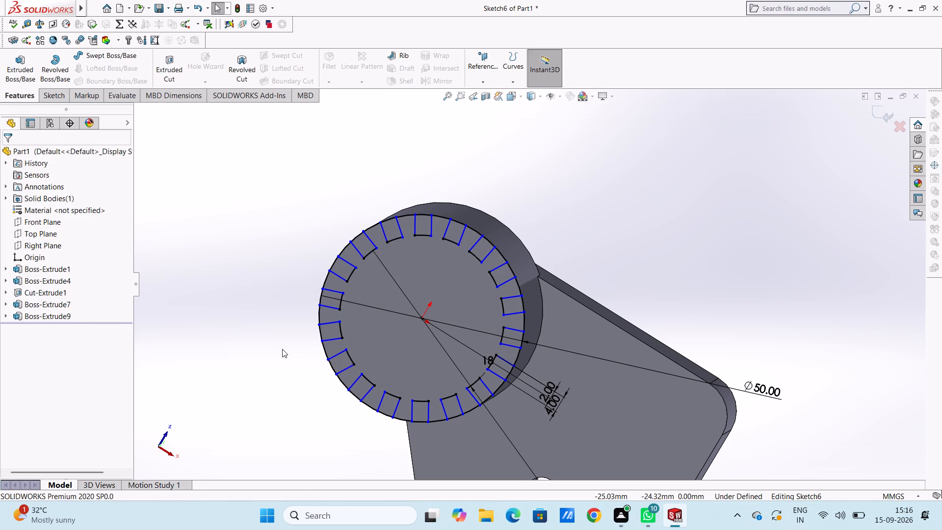
Cut-extrude all 18 tooth regions around the ring on the boss's end face to a blind depth of 20 mm.
click(169, 53)
click(342, 265)
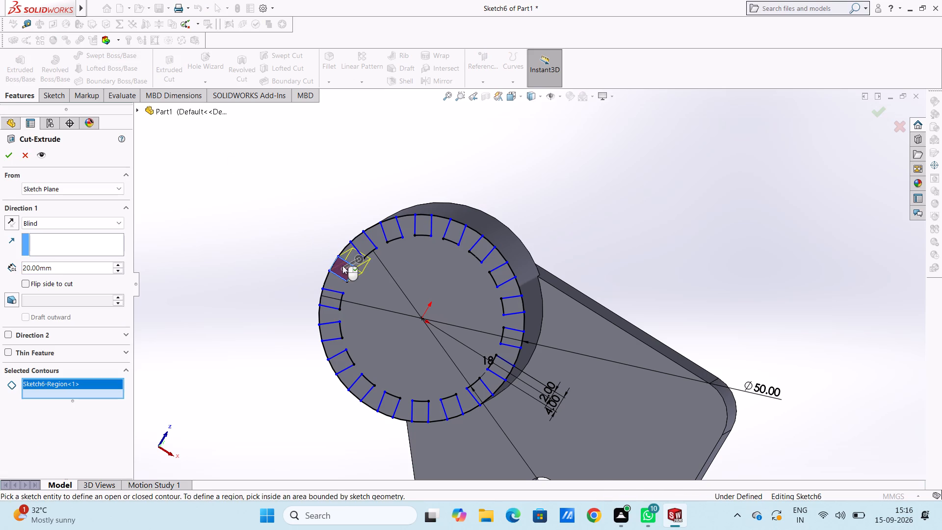
click(330, 298)
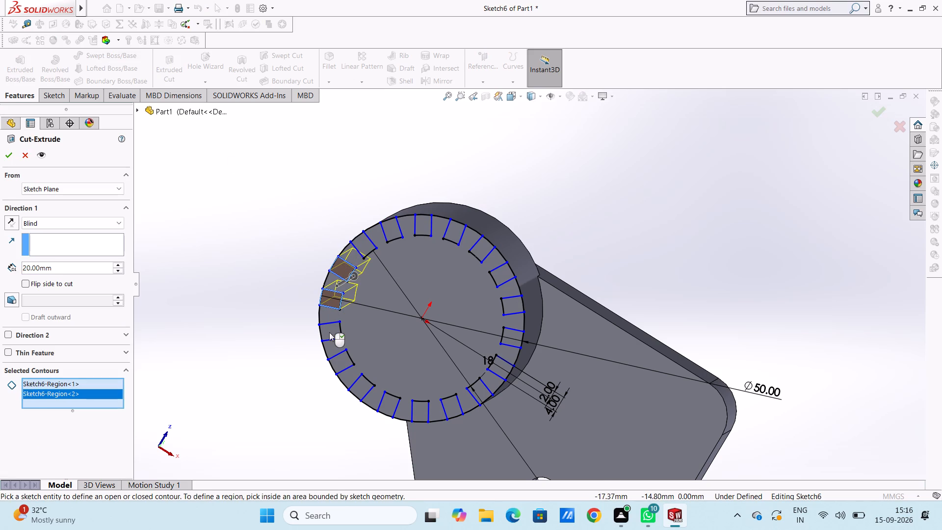
click(329, 332)
click(338, 359)
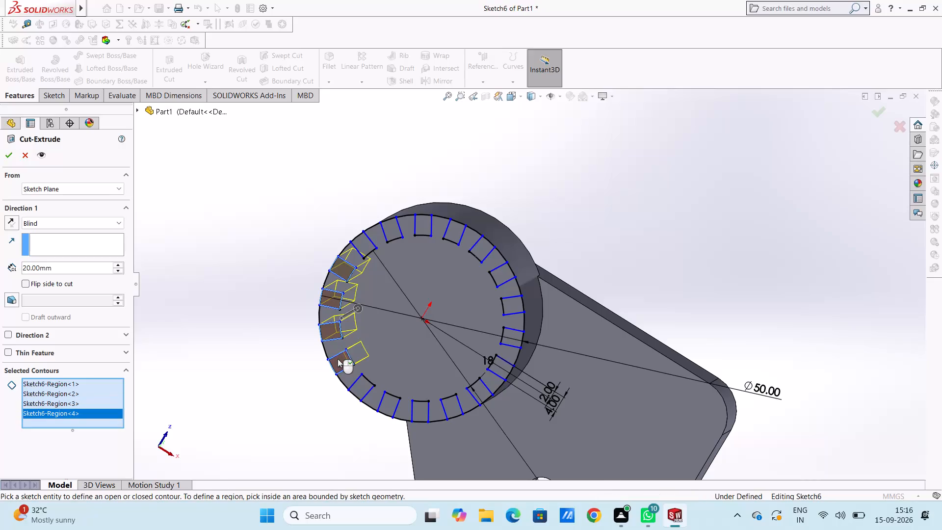
click(359, 388)
click(390, 403)
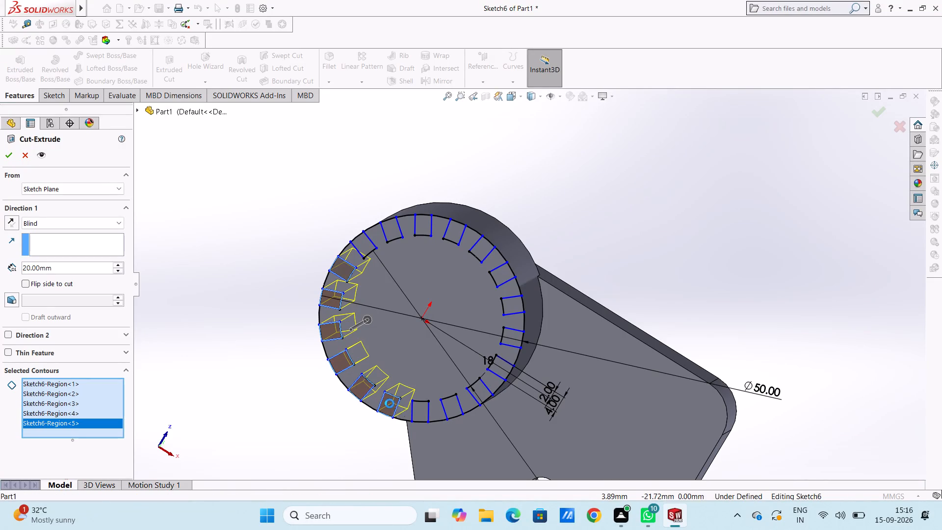
click(421, 416)
click(452, 410)
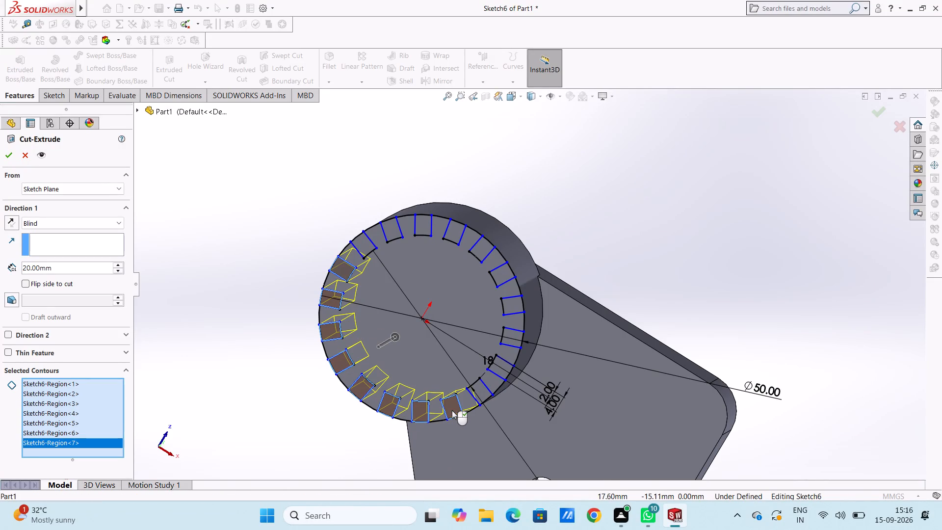
click(476, 392)
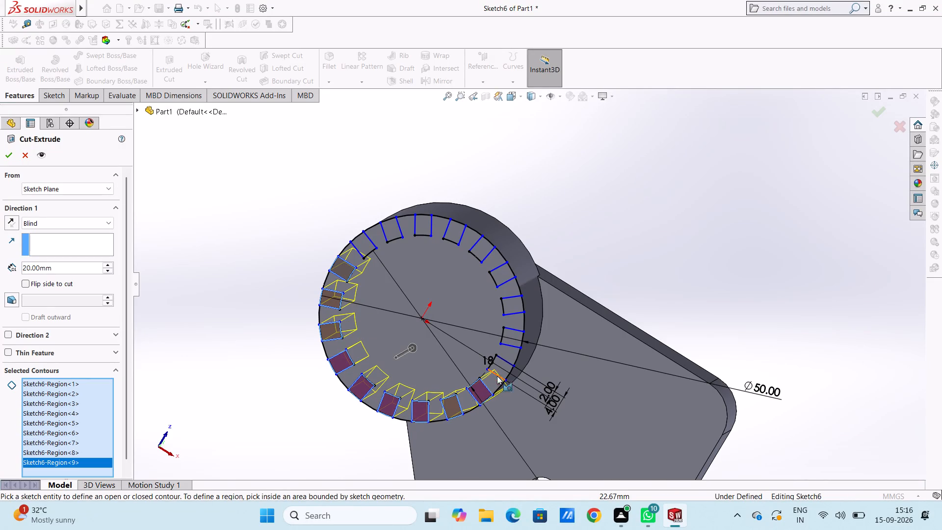
click(499, 370)
click(507, 341)
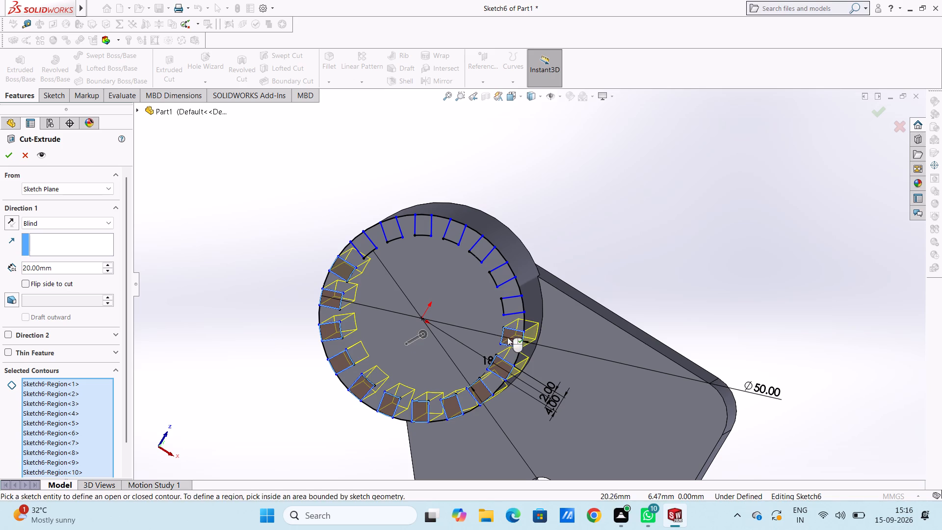
click(513, 305)
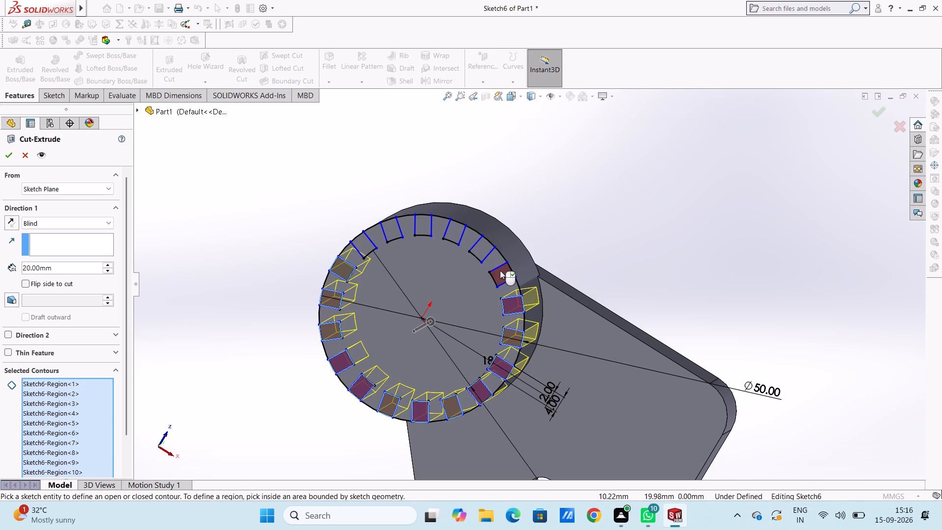
click(500, 270)
click(478, 251)
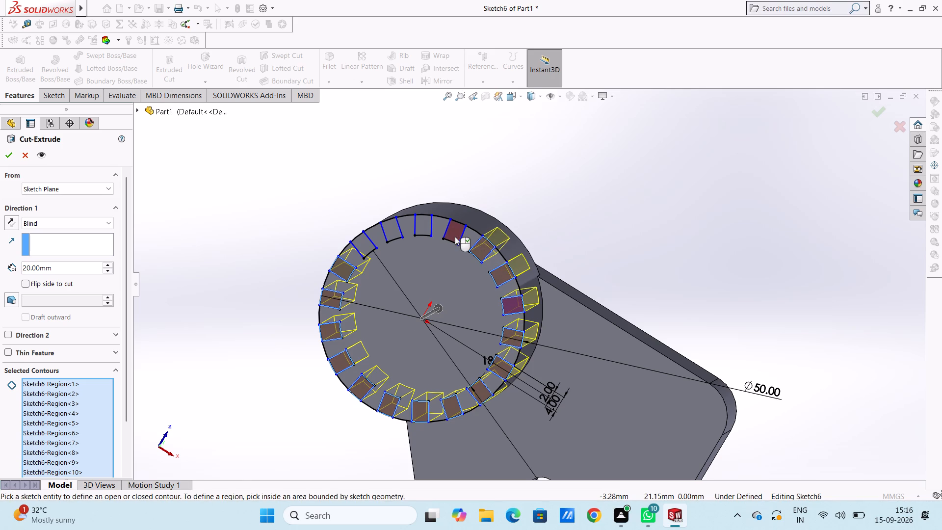
click(455, 237)
click(424, 230)
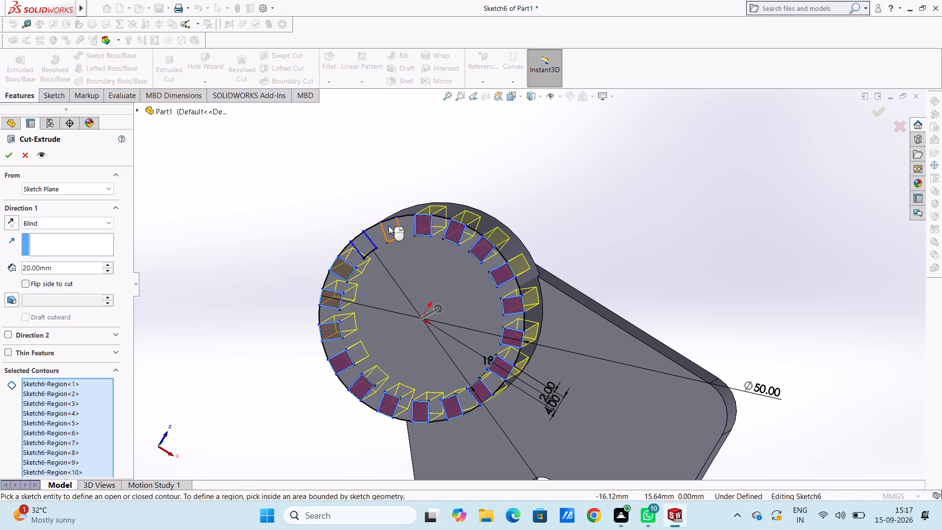
click(389, 225)
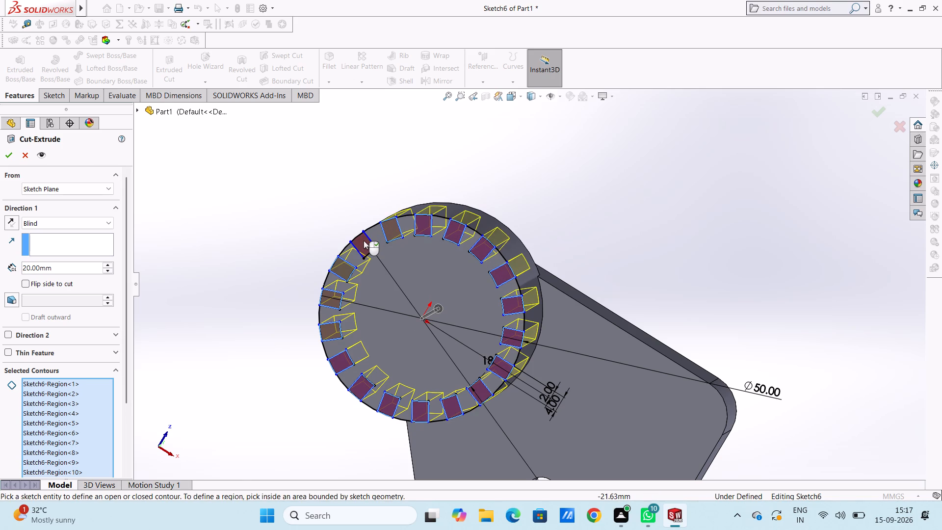
click(363, 241)
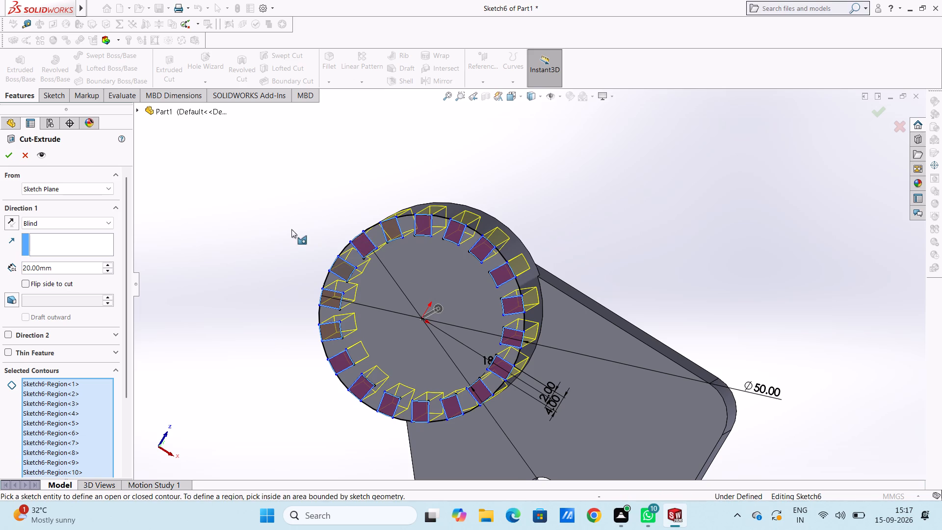
click(10, 156)
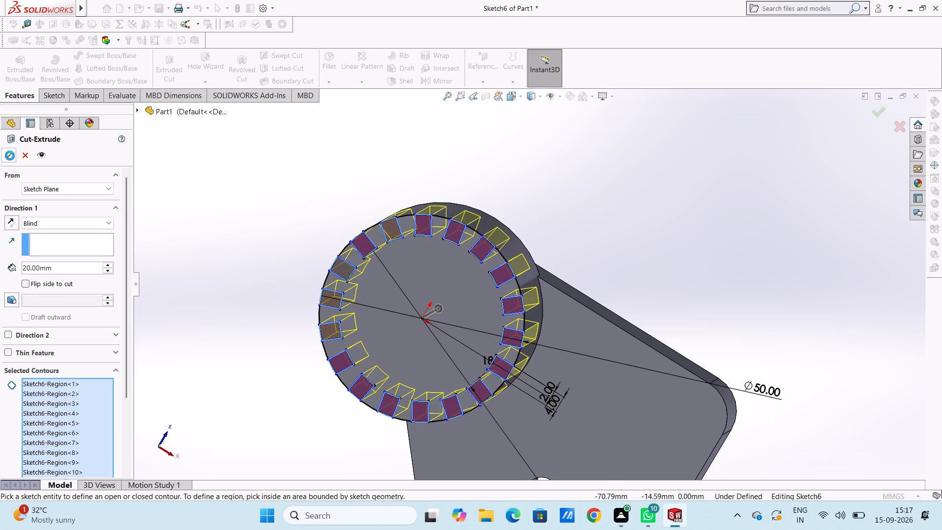
click(187, 197)
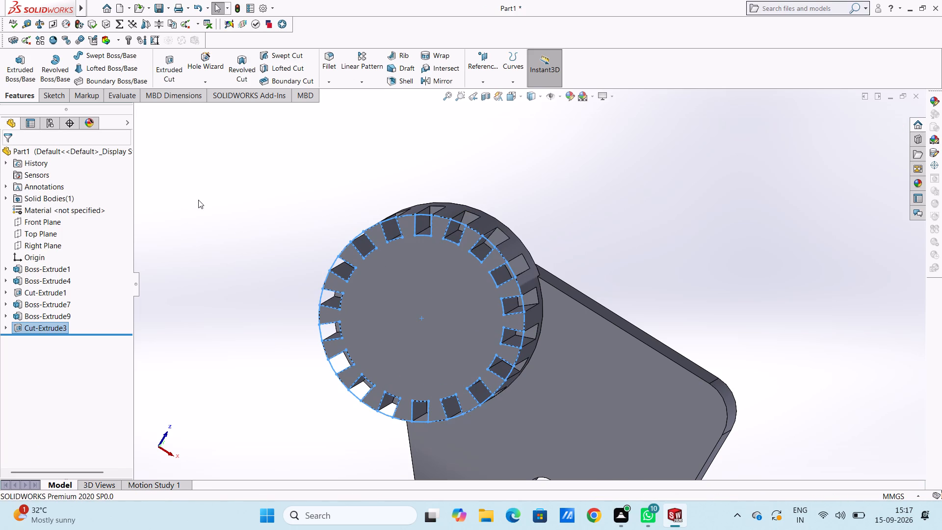
Examine the slots cut around the cylindrical boss and the bracket plate from several sides.
middle_drag(214, 173, 187, 356)
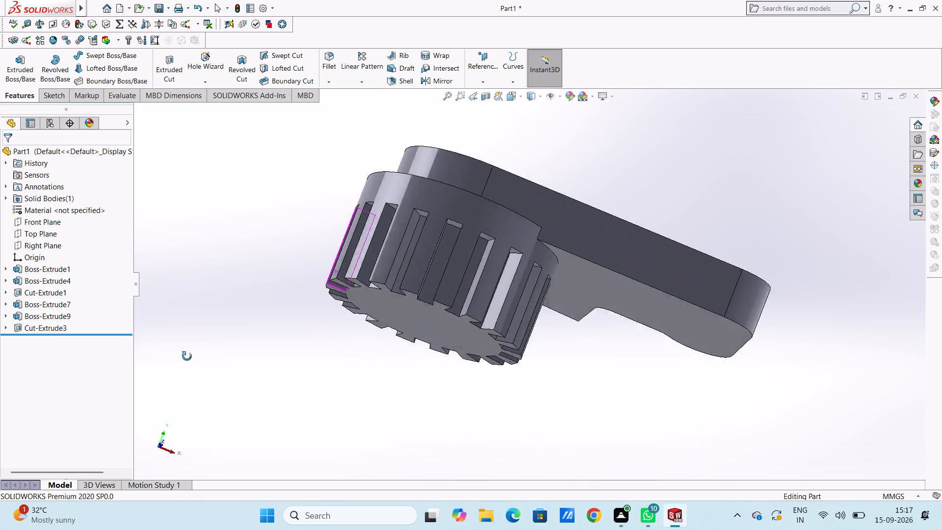
middle_drag(187, 356, 198, 433)
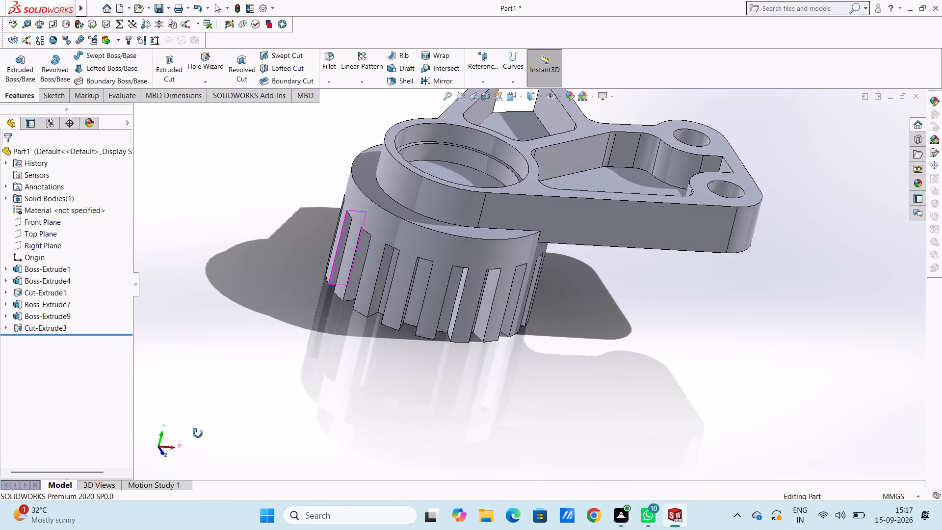
middle_drag(198, 433, 185, 397)
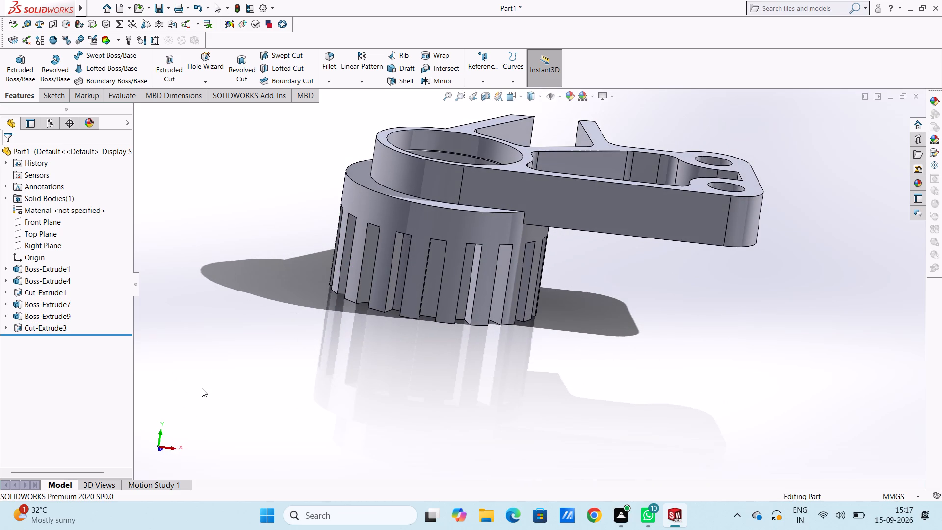
ctrl+click(202, 388)
key(ctrl+5)
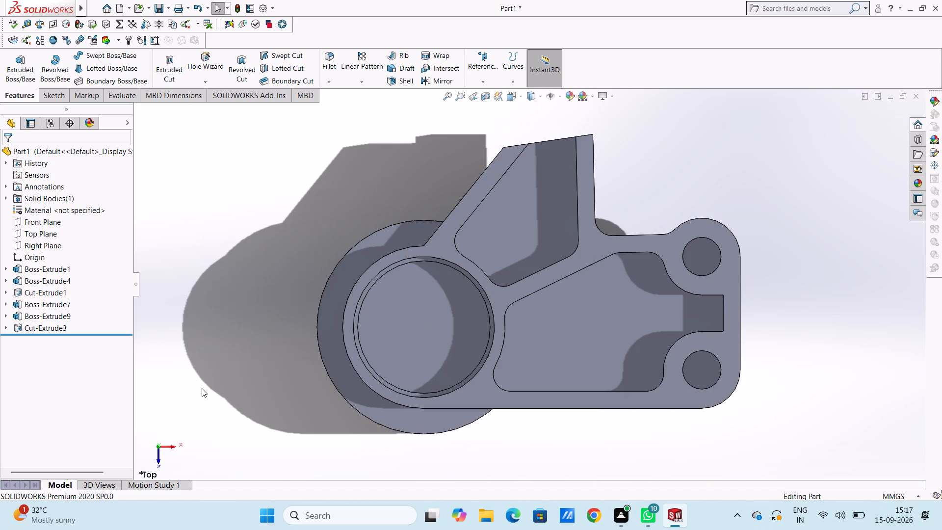
middle_drag(236, 318, 228, 250)
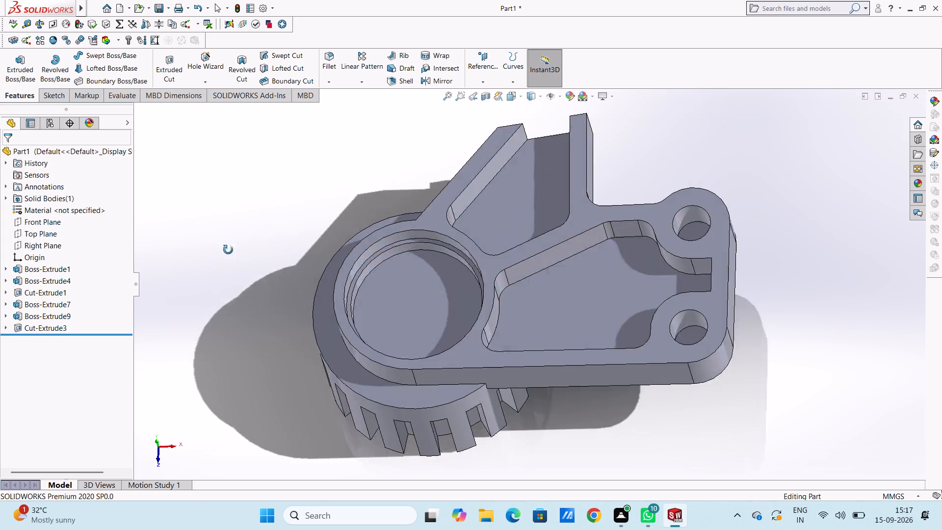
middle_drag(228, 250, 225, 185)
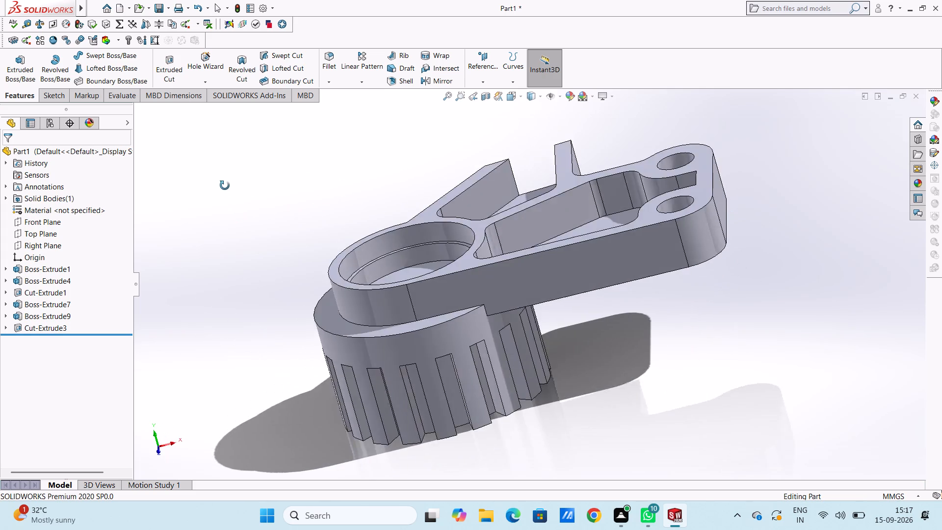
middle_drag(225, 185, 310, 179)
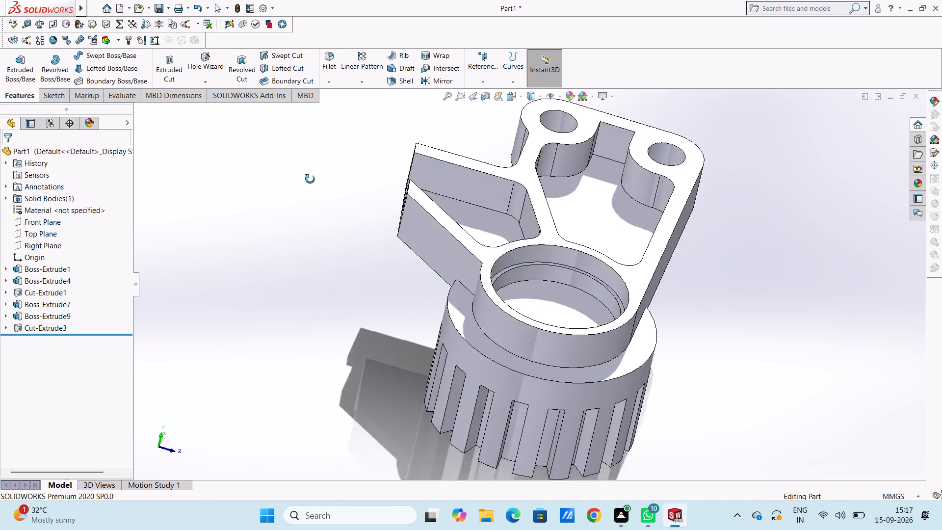
middle_drag(310, 179, 188, 265)
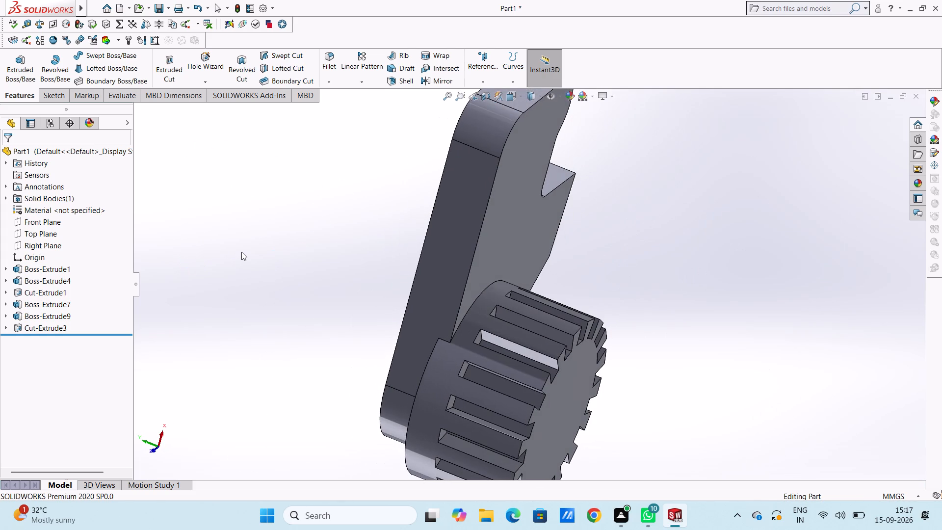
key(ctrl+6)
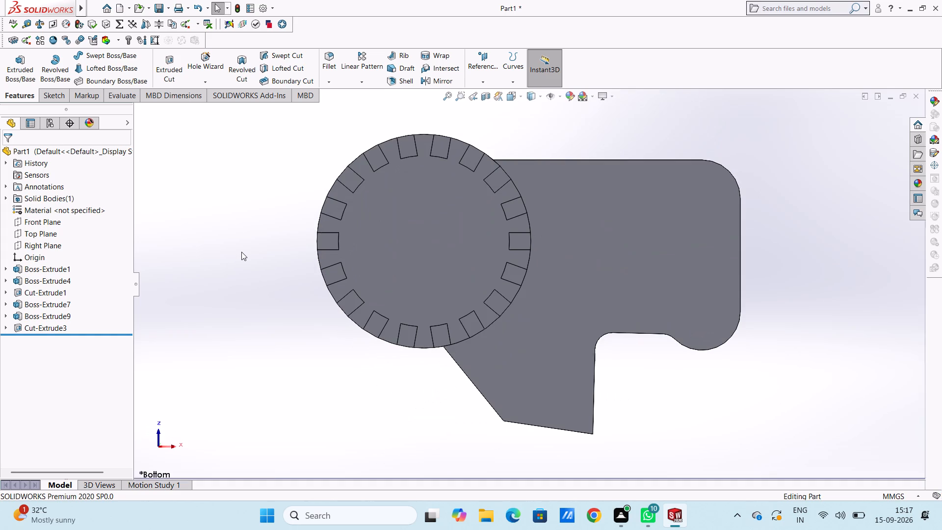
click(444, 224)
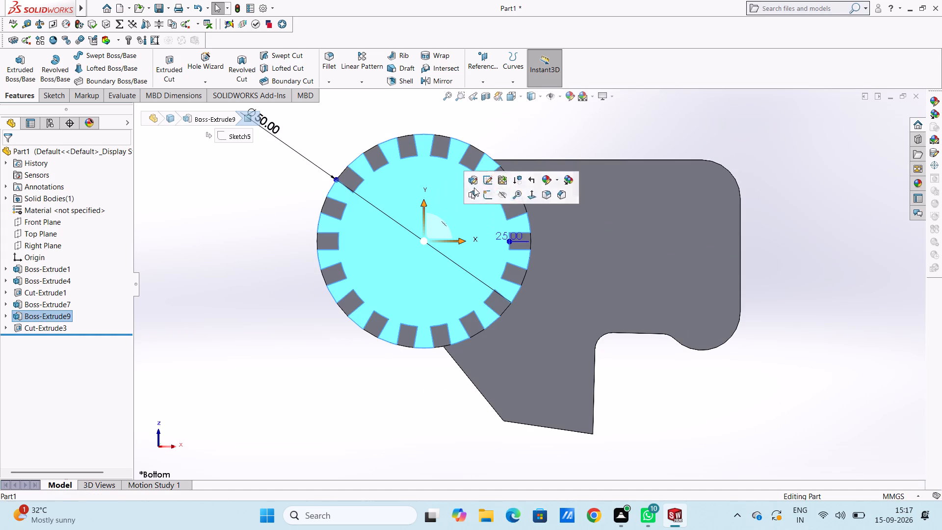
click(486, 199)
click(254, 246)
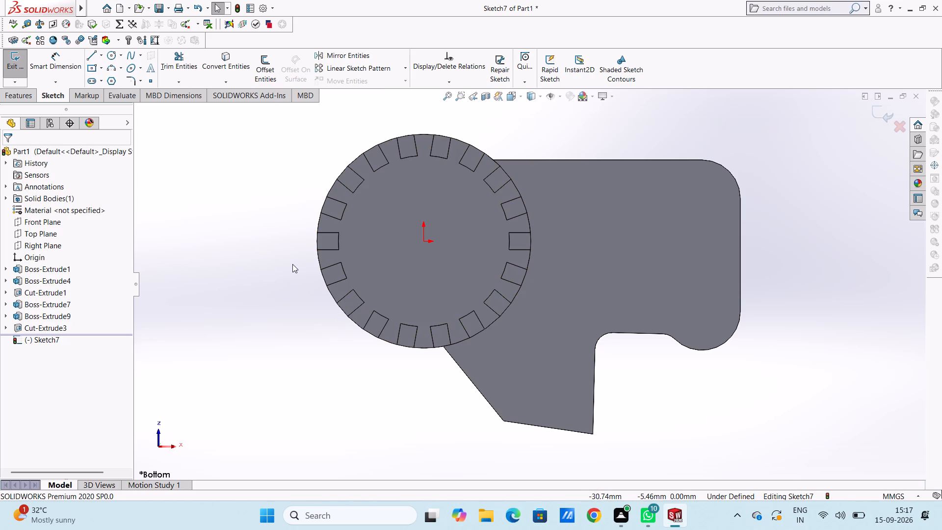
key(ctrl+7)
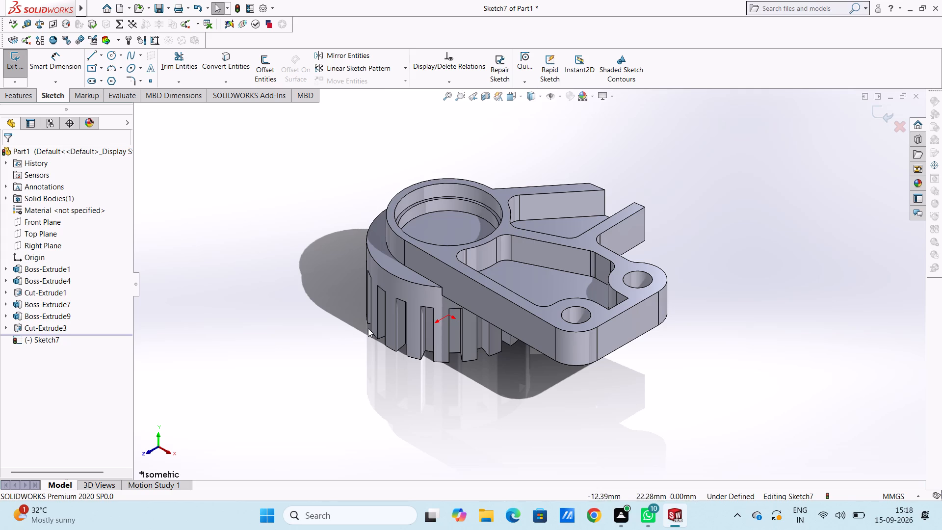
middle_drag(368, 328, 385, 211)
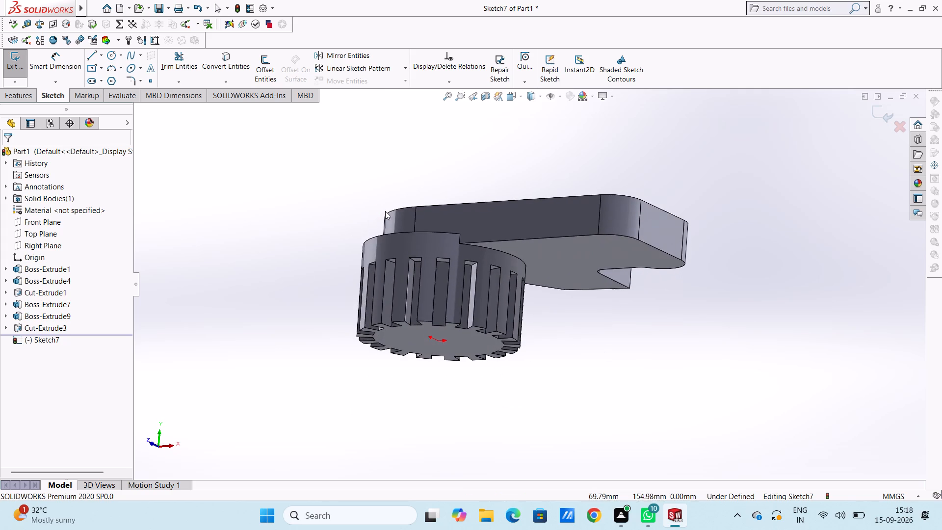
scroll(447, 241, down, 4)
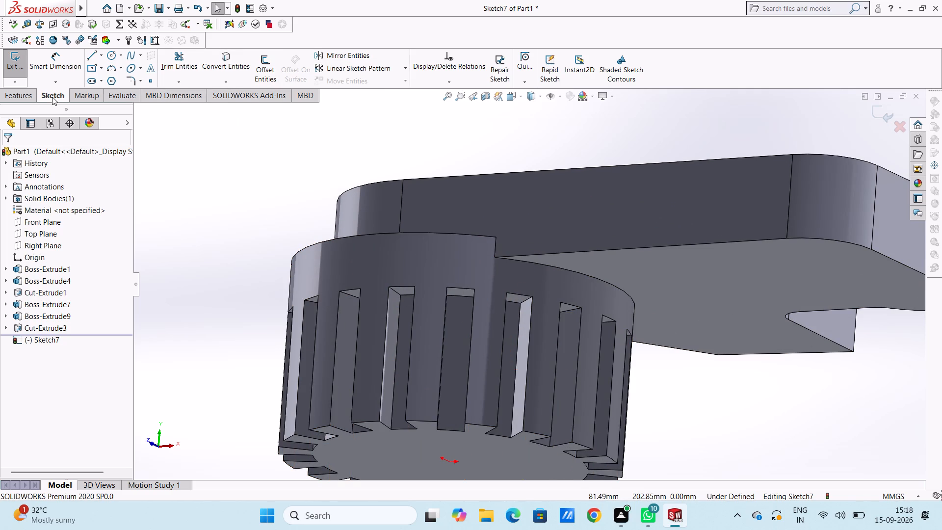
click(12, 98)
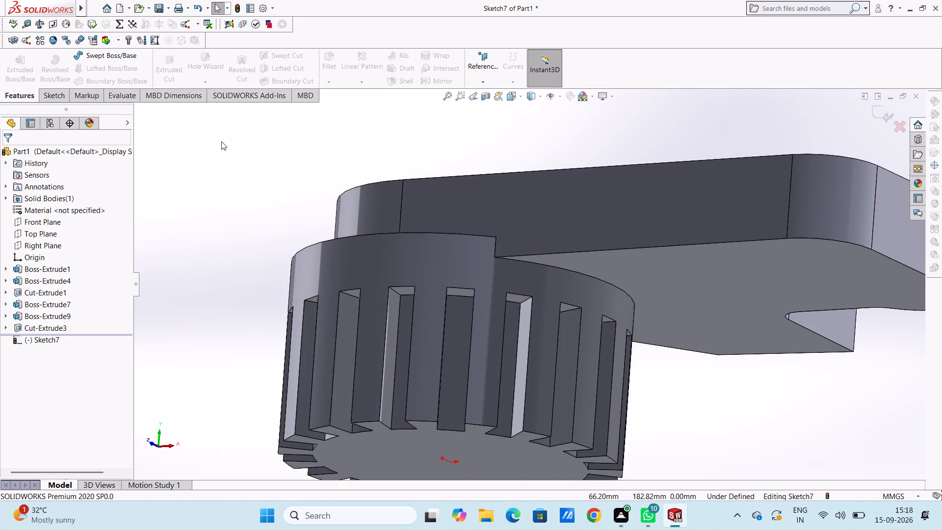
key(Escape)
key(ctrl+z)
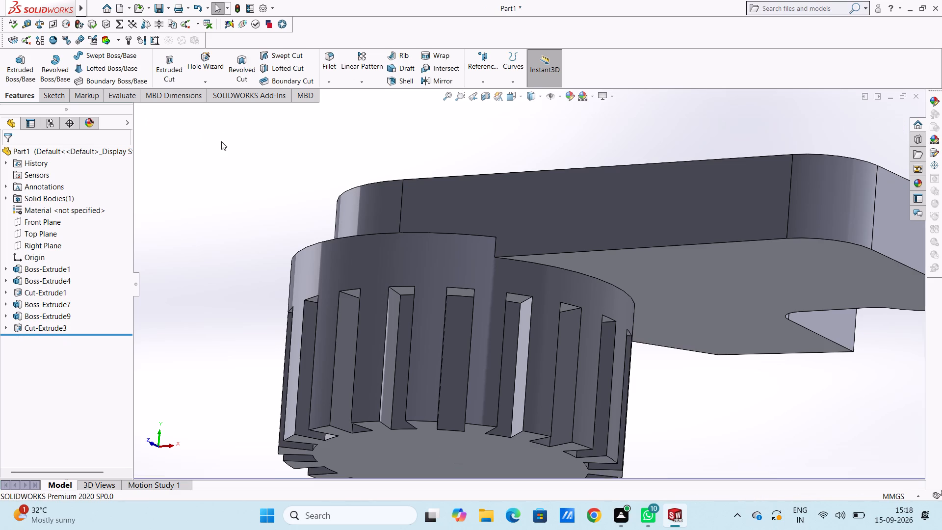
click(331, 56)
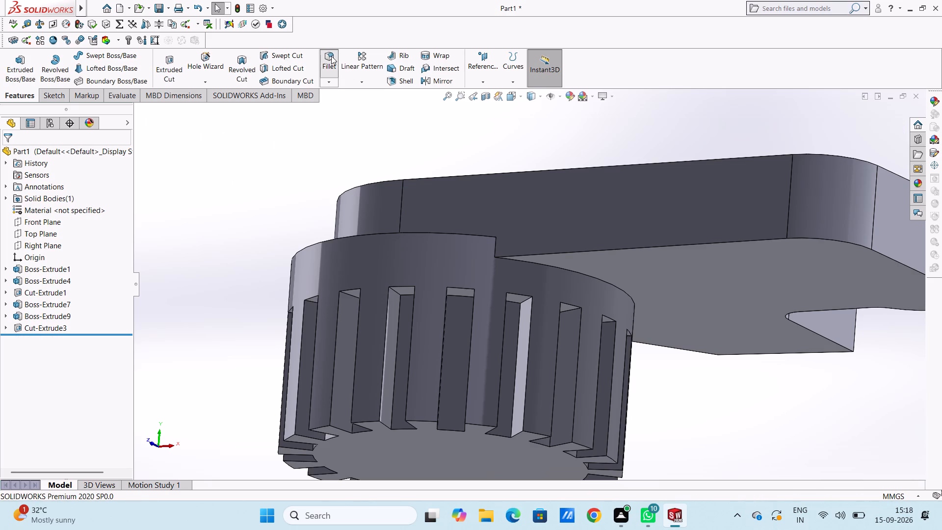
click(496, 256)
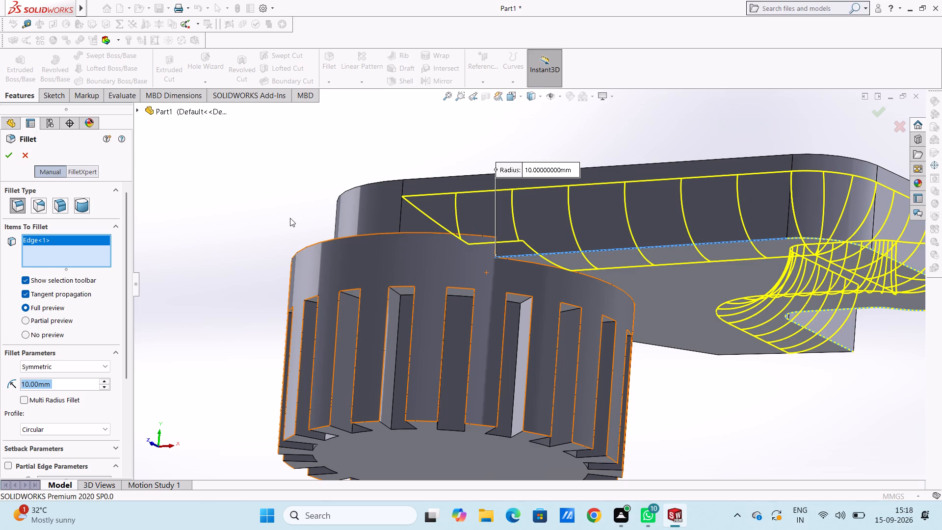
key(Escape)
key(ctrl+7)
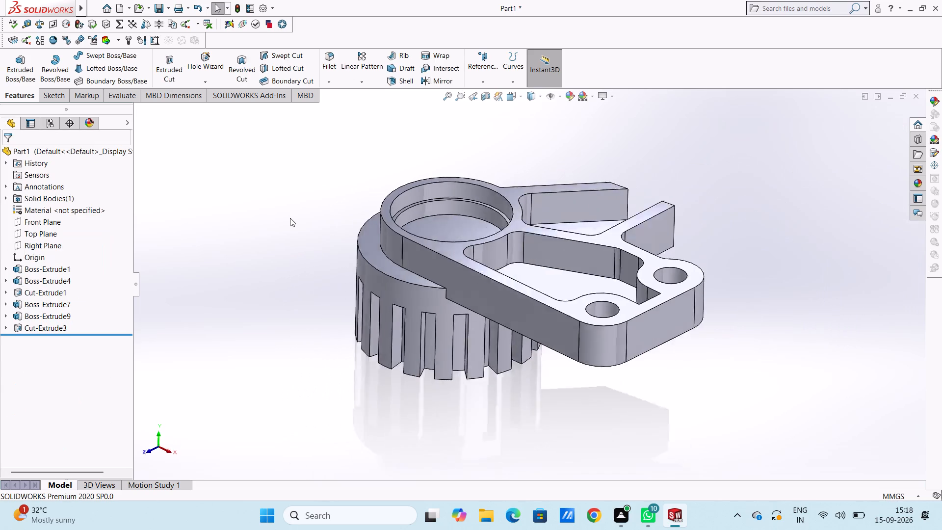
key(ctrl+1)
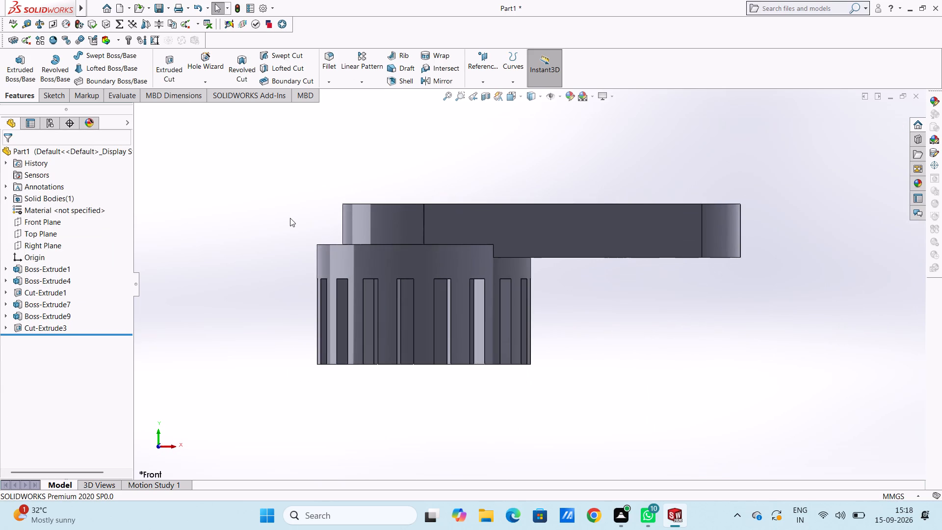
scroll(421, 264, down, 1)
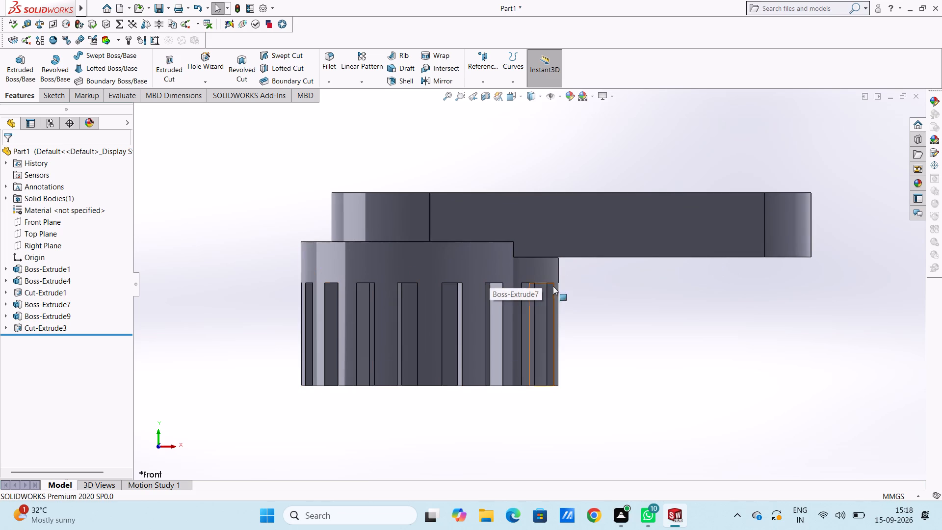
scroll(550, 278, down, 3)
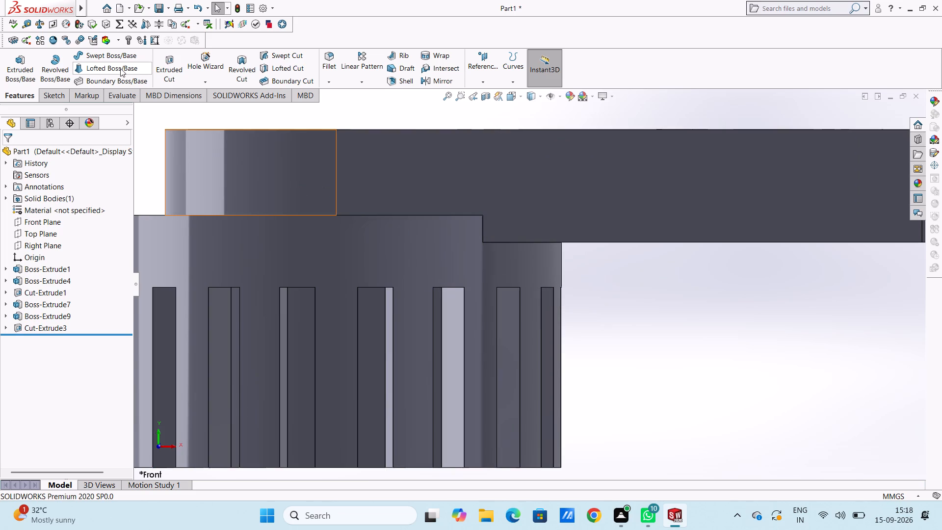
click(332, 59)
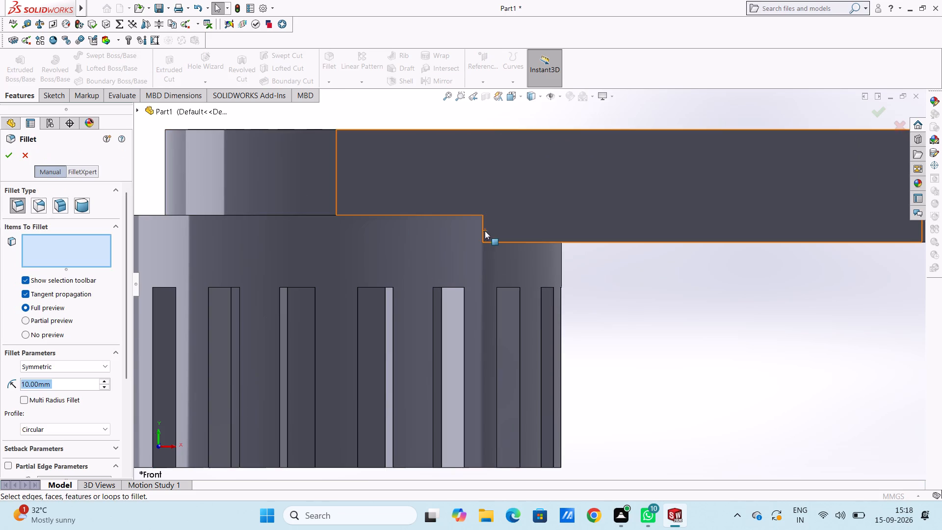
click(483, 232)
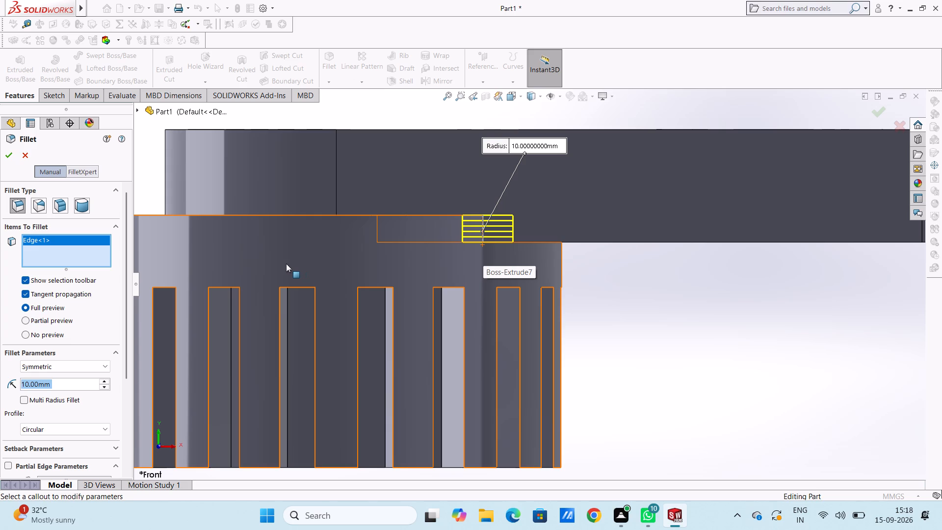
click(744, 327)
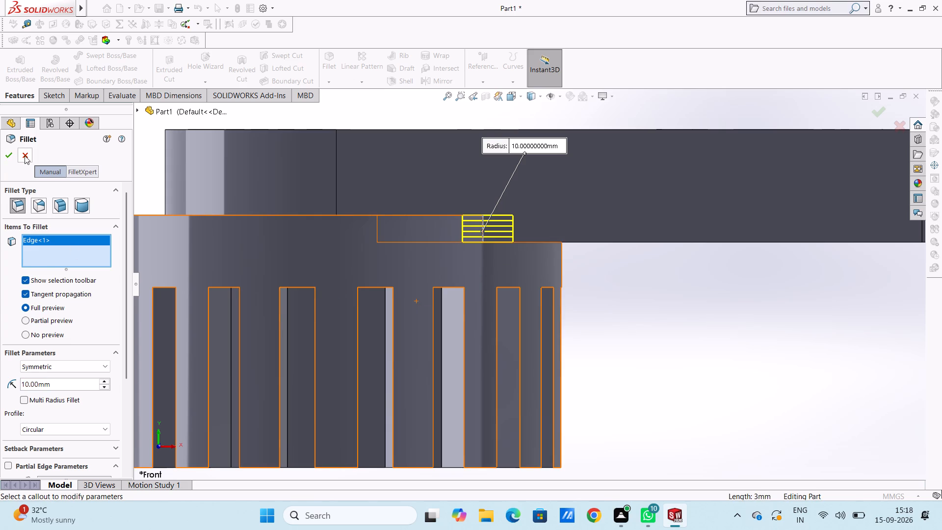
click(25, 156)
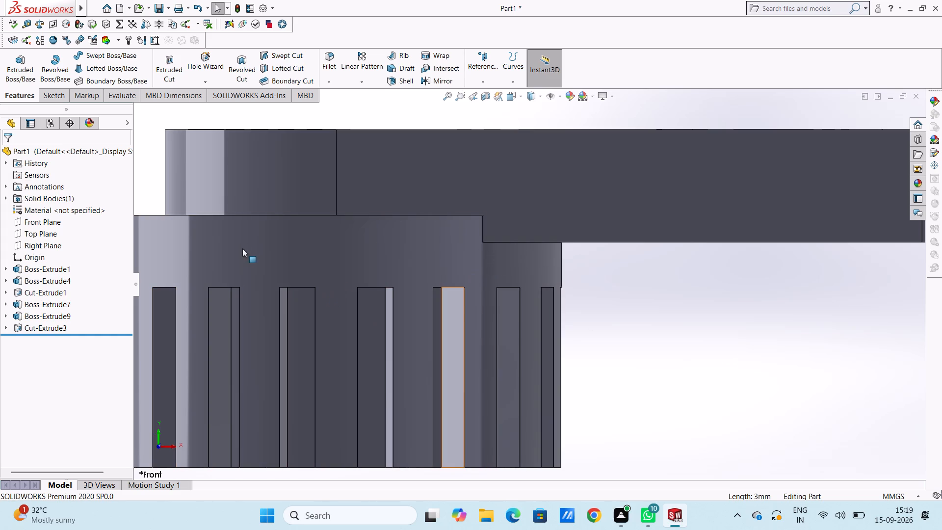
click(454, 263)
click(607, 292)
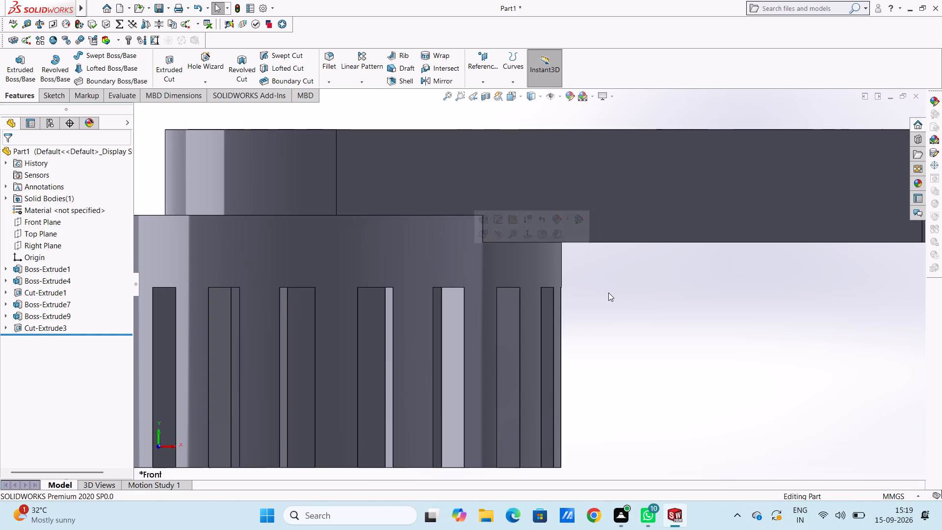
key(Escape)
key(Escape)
Set the whole part's appearance colour to the dark grey swatch, RGB 64, 64, 64.
key(ctrl+7)
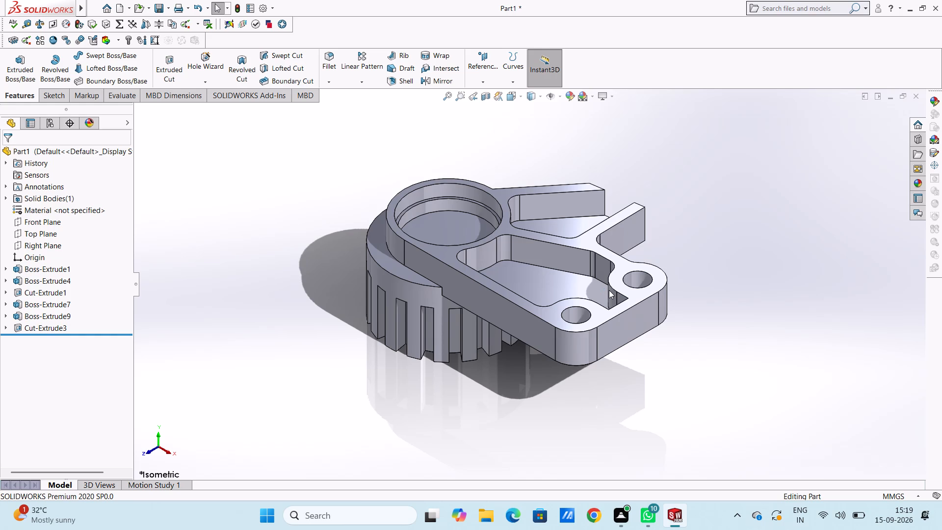
click(568, 93)
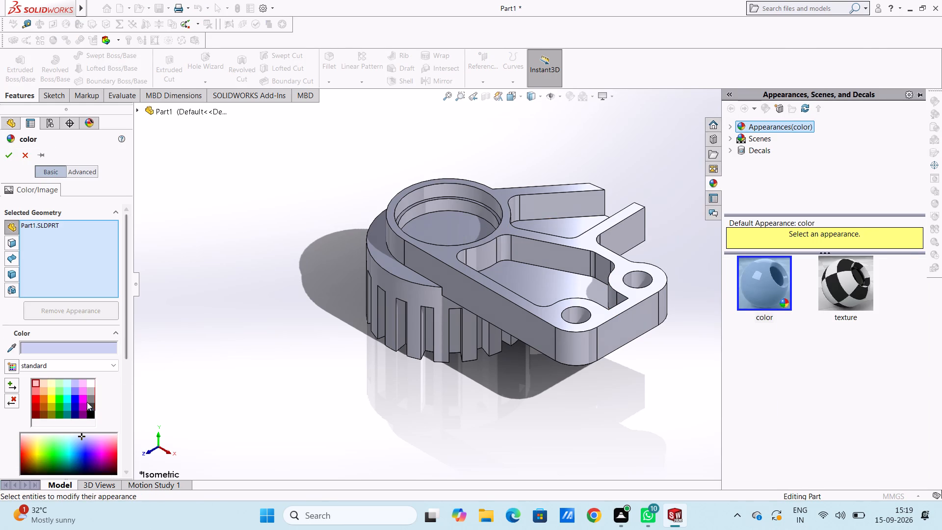
click(75, 392)
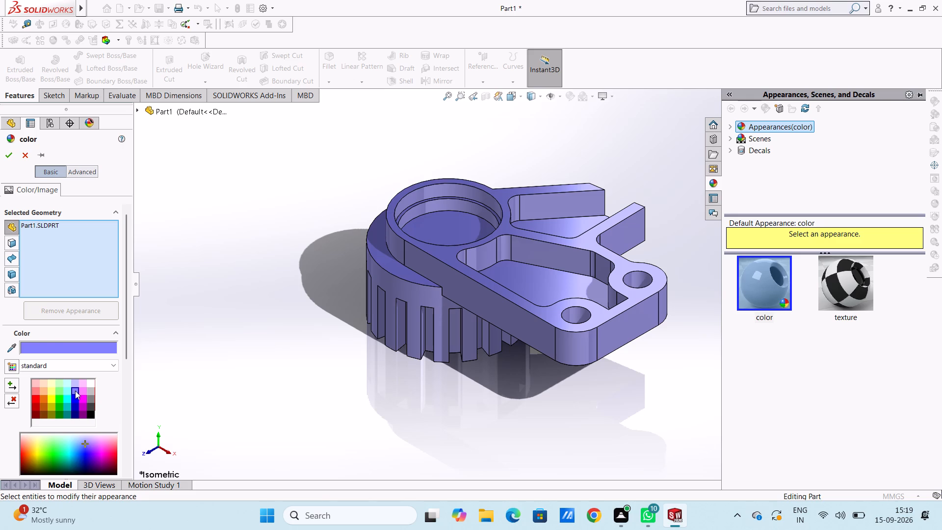
scroll(75, 391, down, 3)
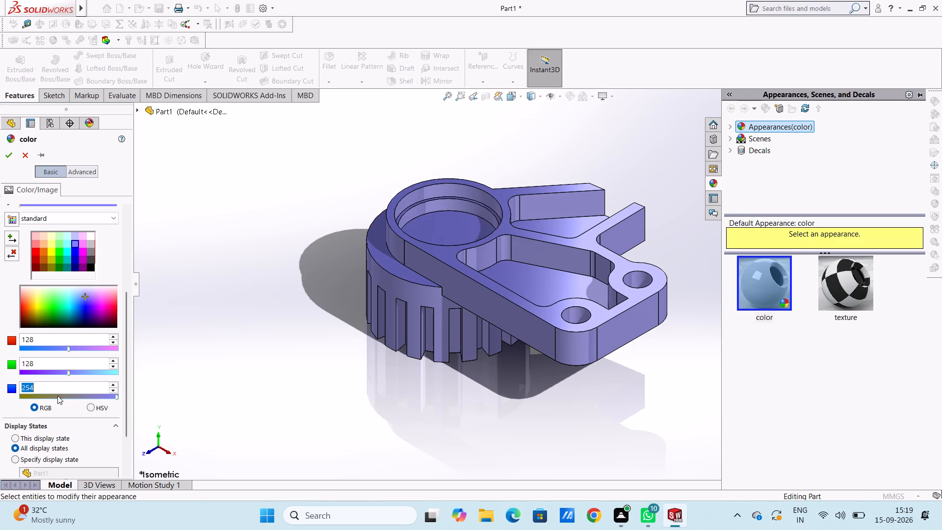
click(47, 396)
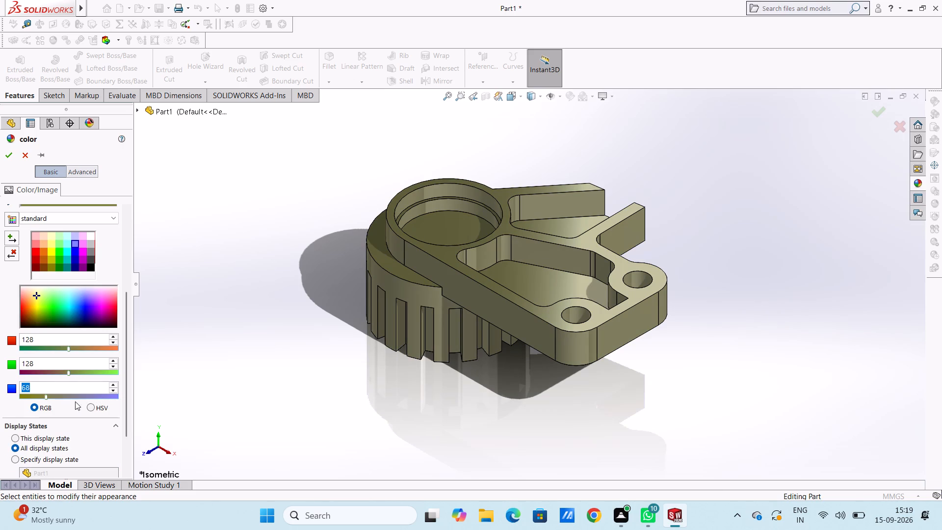
click(102, 398)
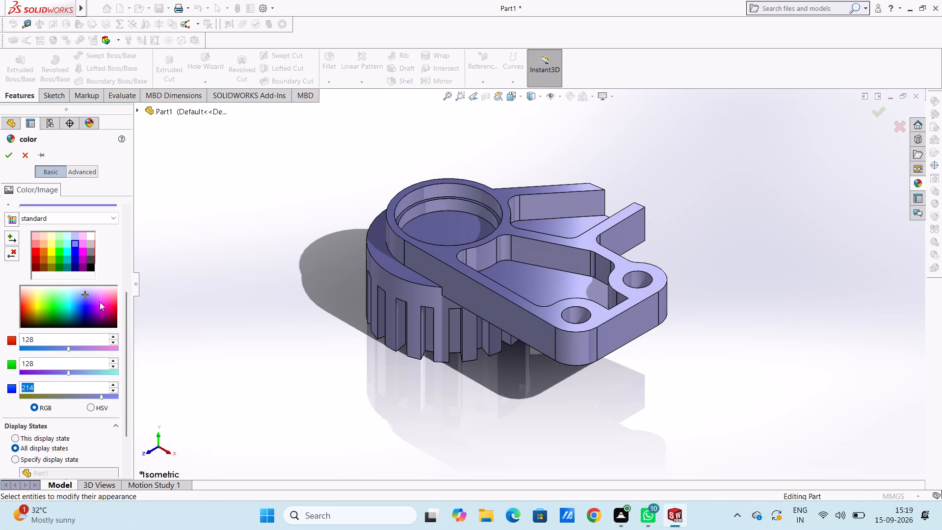
click(100, 299)
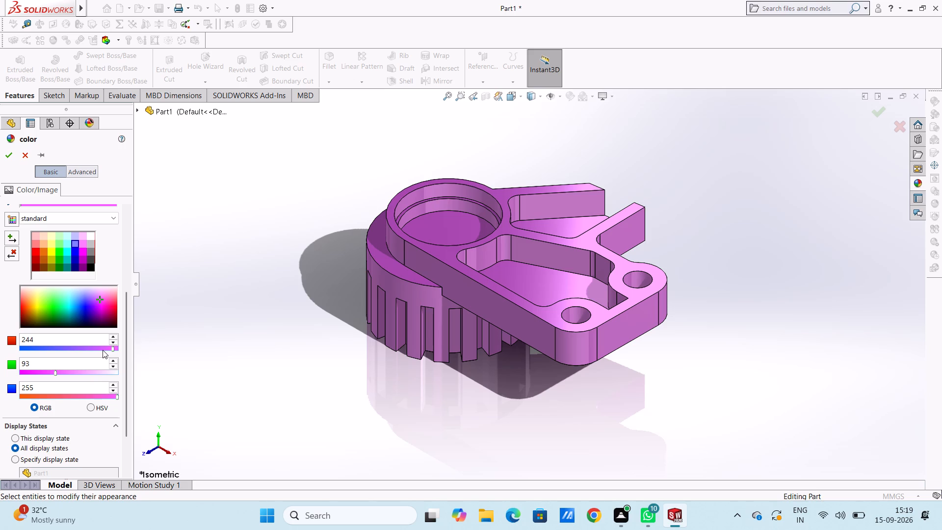
click(103, 349)
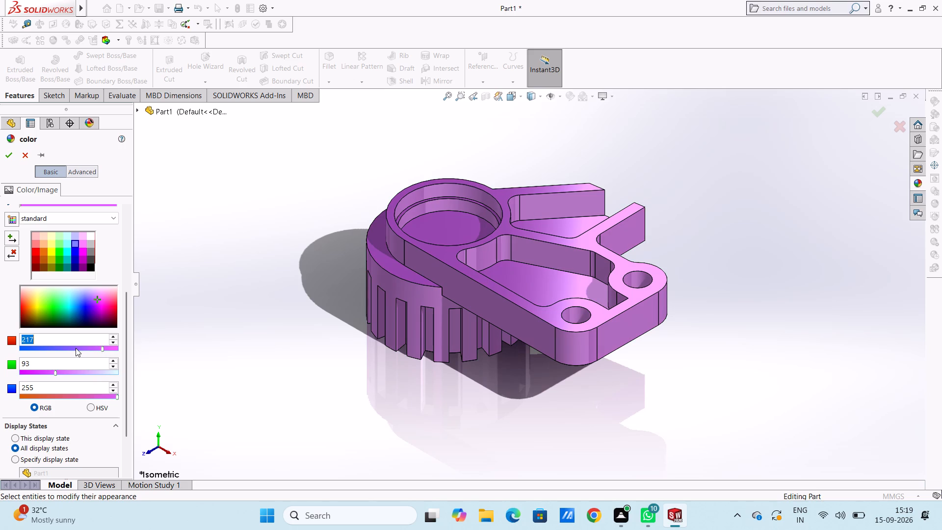
click(76, 348)
click(105, 374)
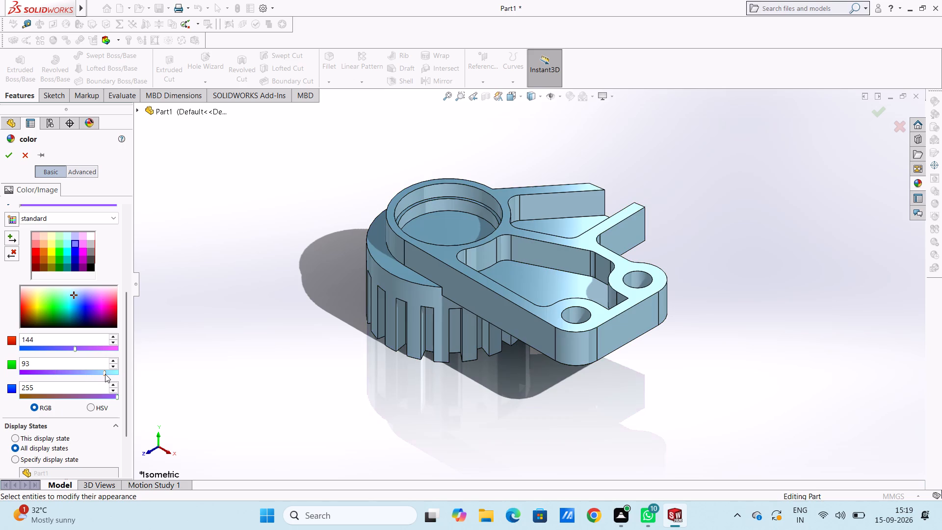
click(36, 347)
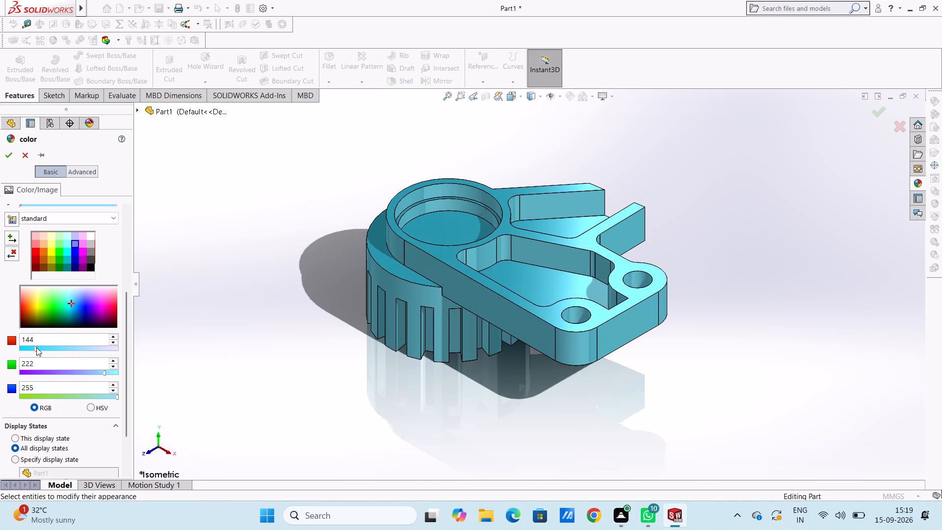
click(29, 374)
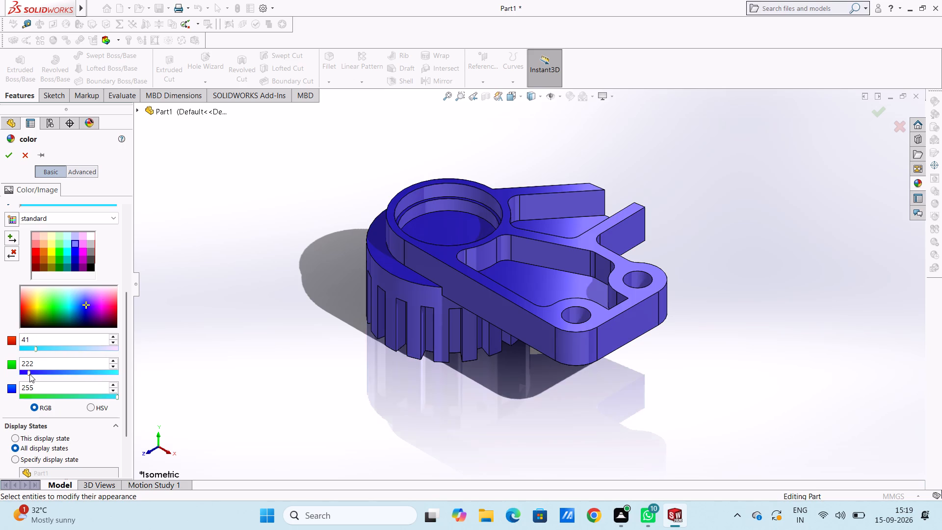
click(90, 259)
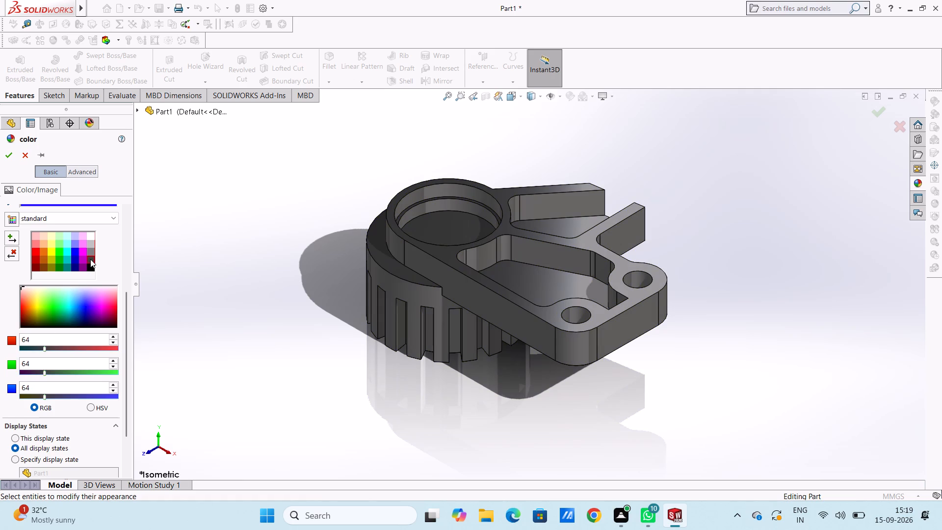
click(93, 267)
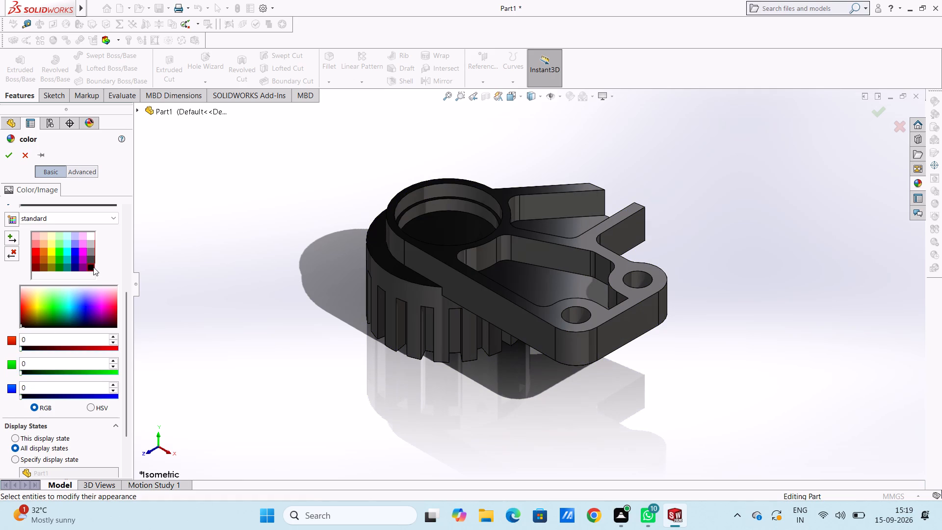
click(92, 246)
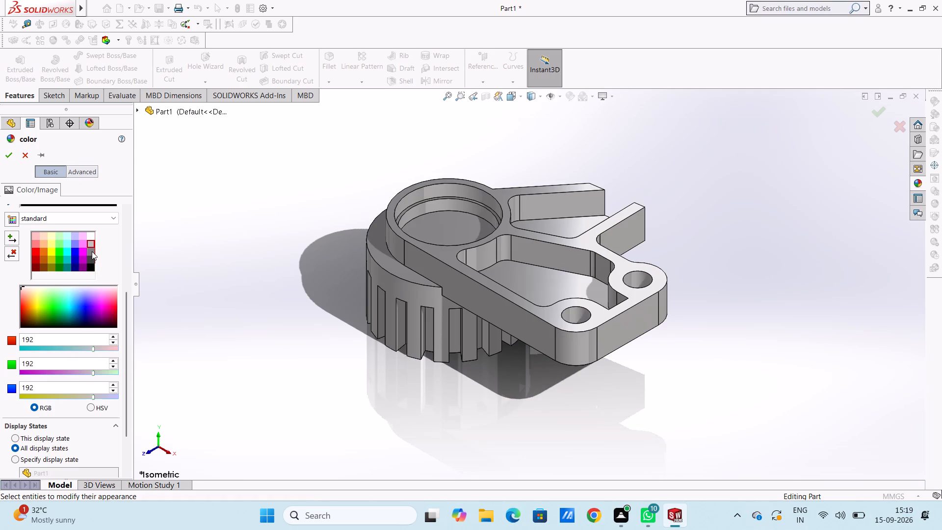
click(92, 253)
click(91, 258)
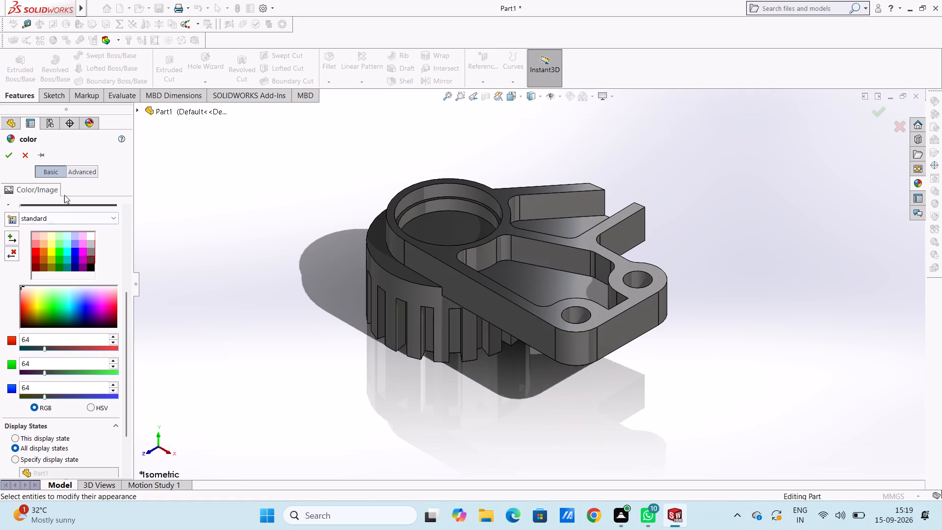
click(6, 153)
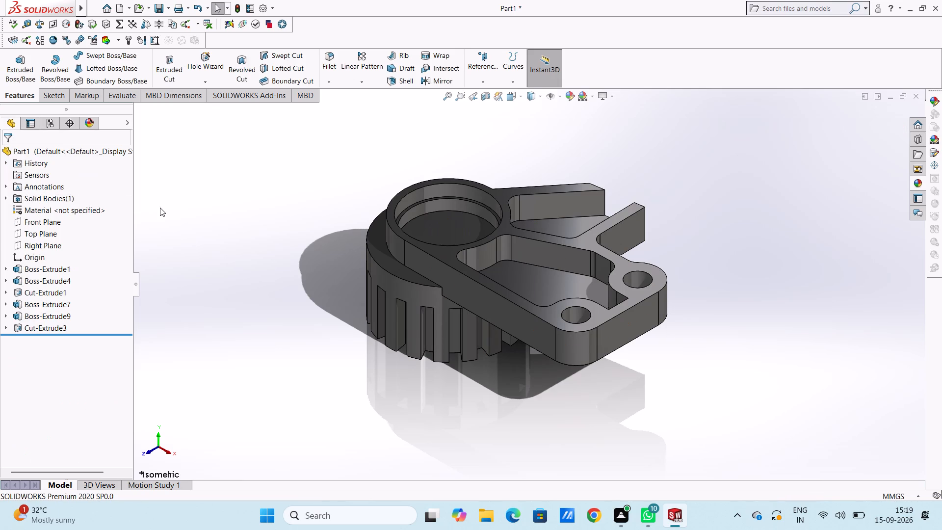
Apply the polished aluminum metal appearance to only the inner faces of the two small holes at the plate's end.
middle_drag(160, 208, 172, 273)
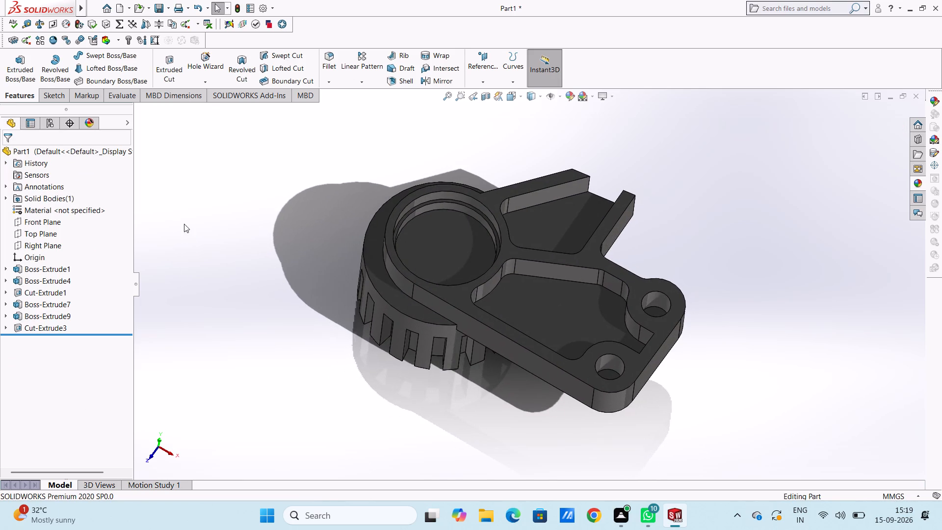
click(917, 183)
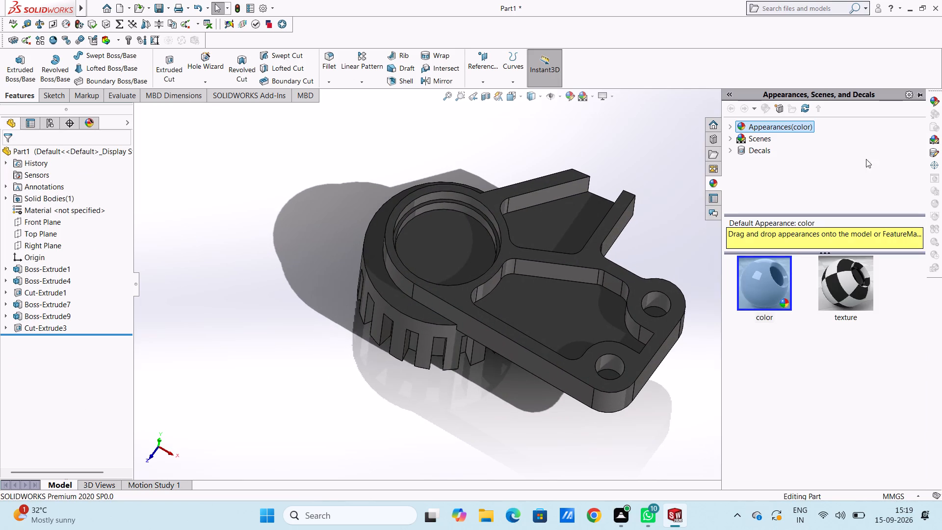
click(727, 139)
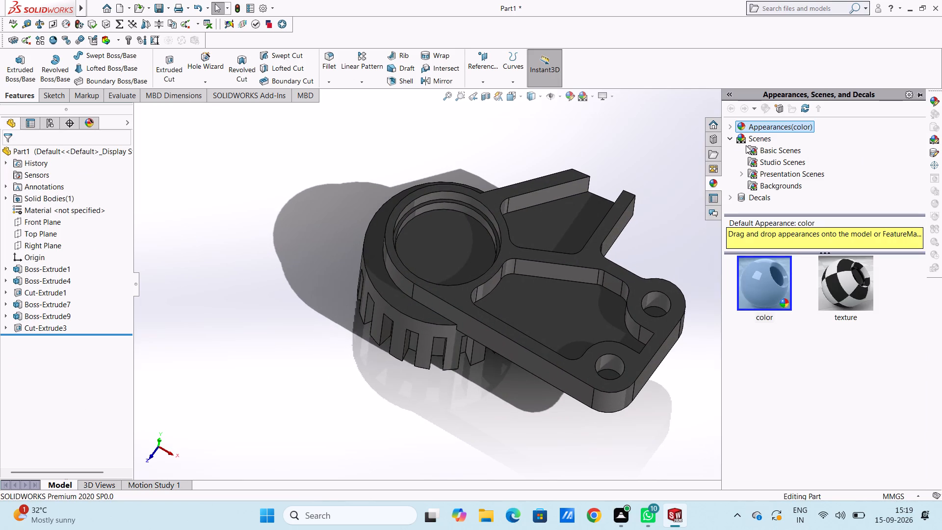
click(731, 123)
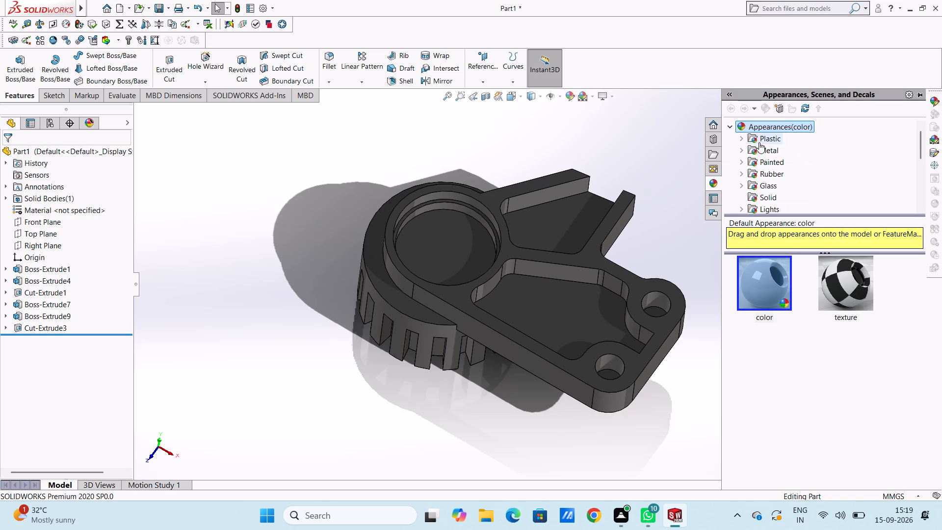
click(764, 151)
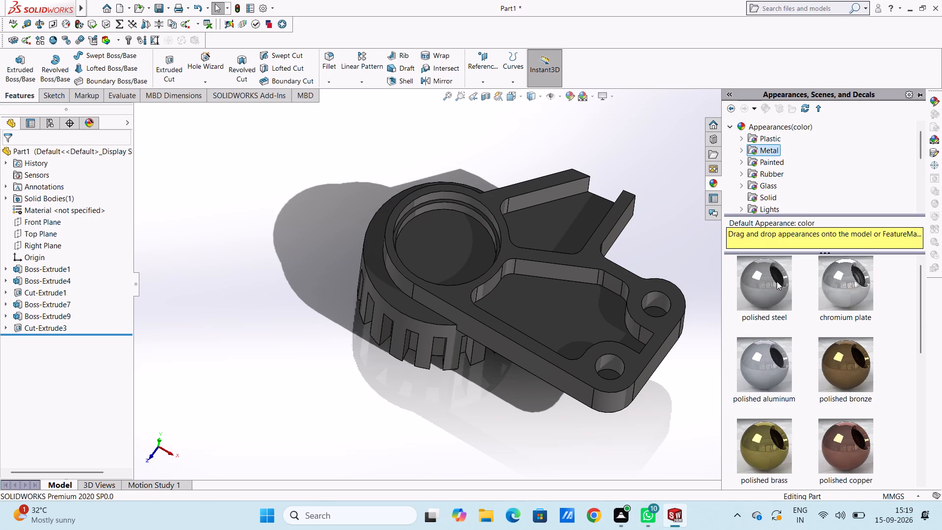
drag(770, 365, 673, 311)
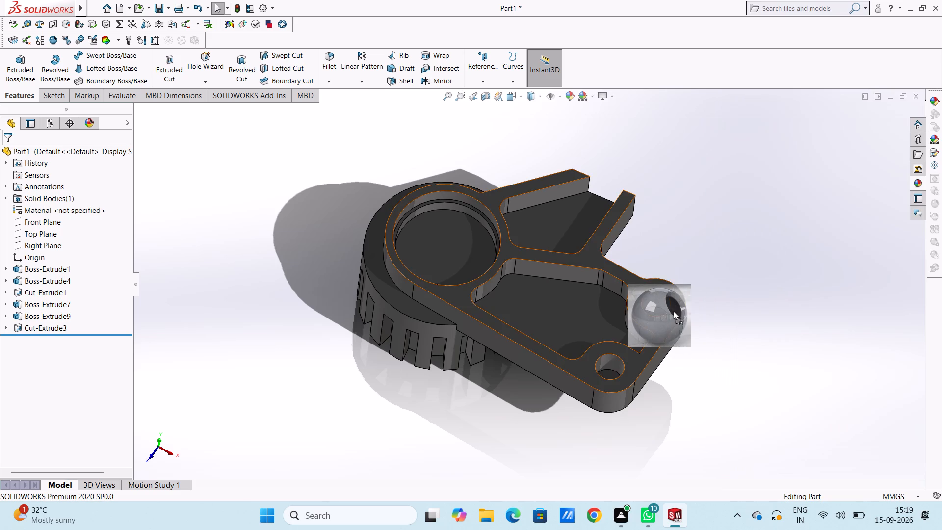
drag(673, 311, 664, 296)
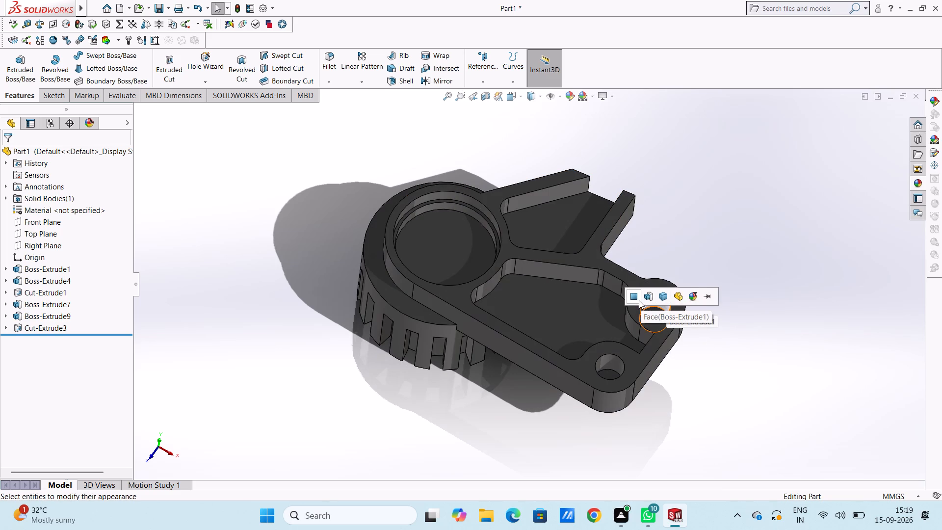
click(633, 298)
click(753, 239)
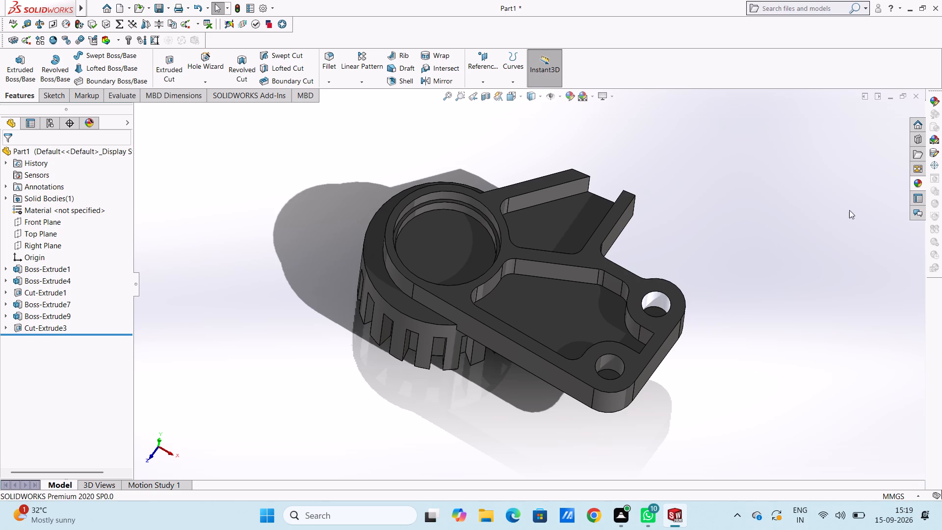
click(918, 183)
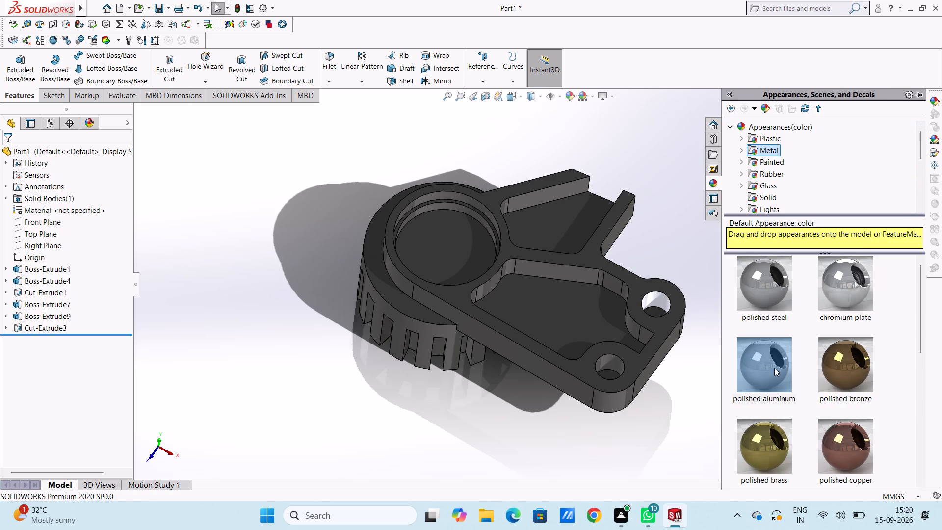
drag(774, 368, 620, 358)
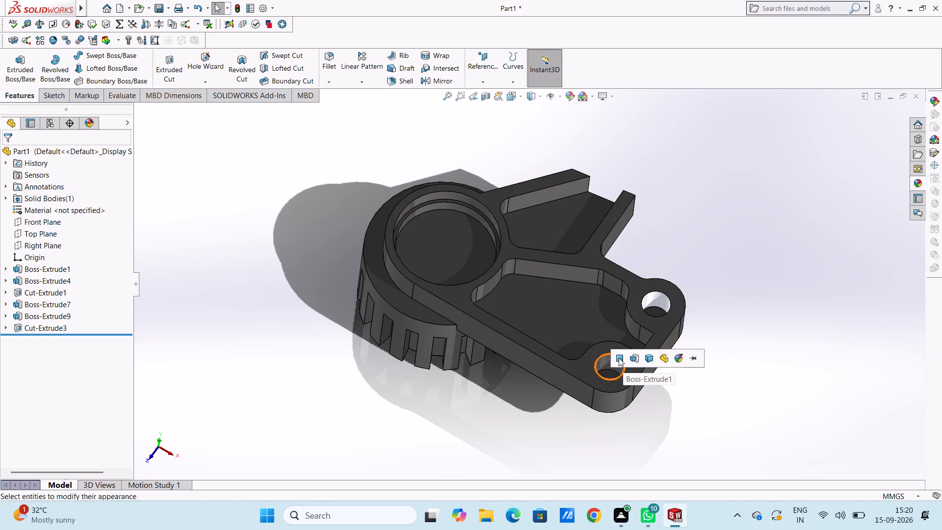
click(614, 359)
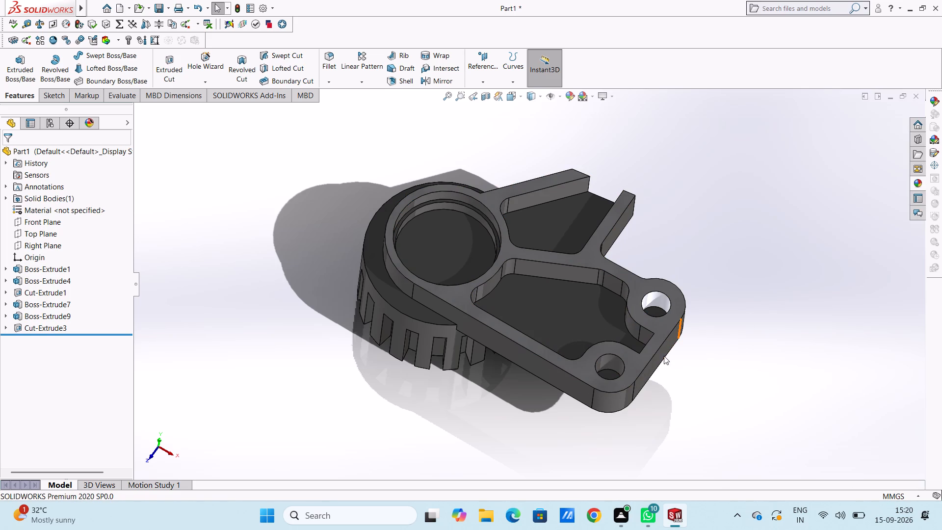
Apply the polished aluminum metal appearance to only the inner face of the remaining dark small hole at the plate's end.
click(918, 185)
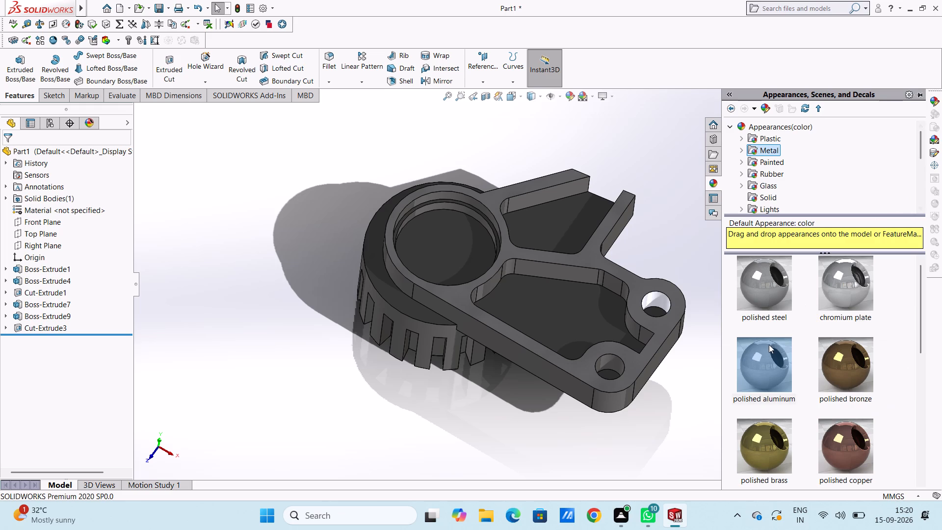
drag(764, 357, 607, 346)
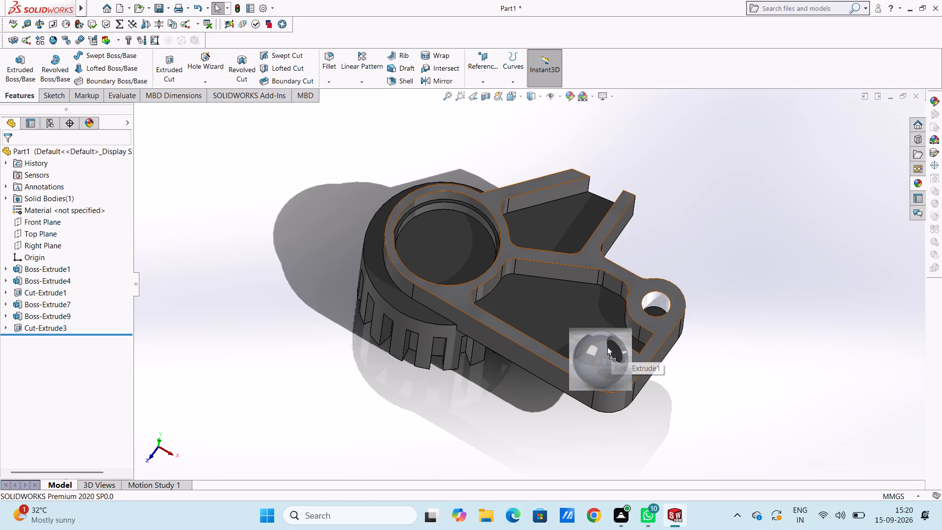
drag(607, 346, 607, 354)
click(607, 351)
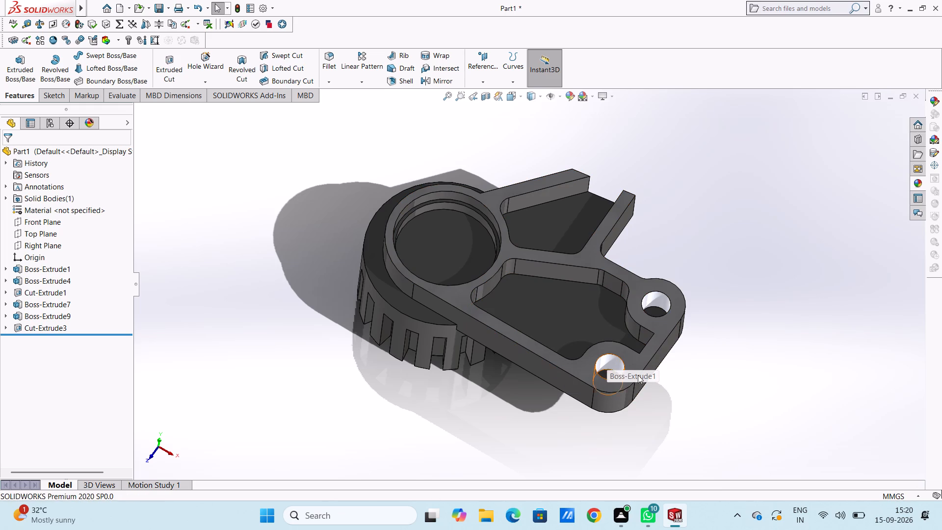
click(742, 339)
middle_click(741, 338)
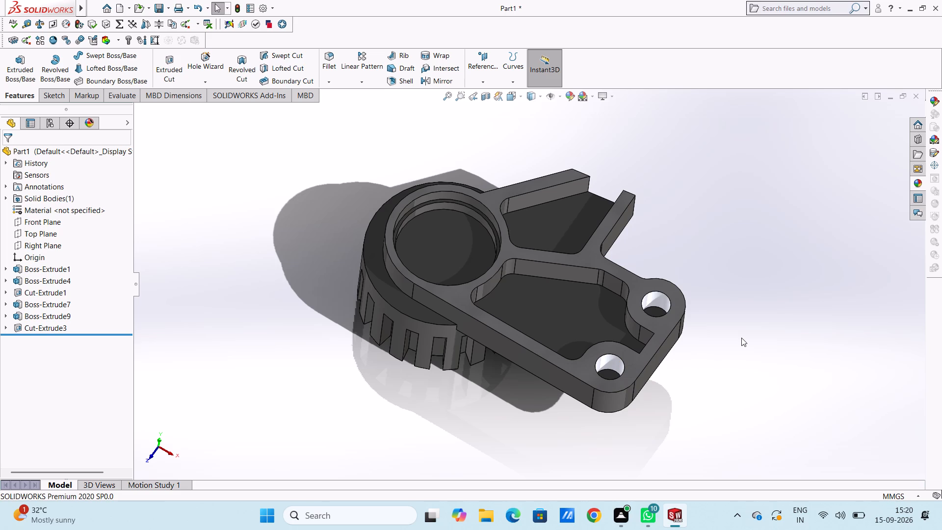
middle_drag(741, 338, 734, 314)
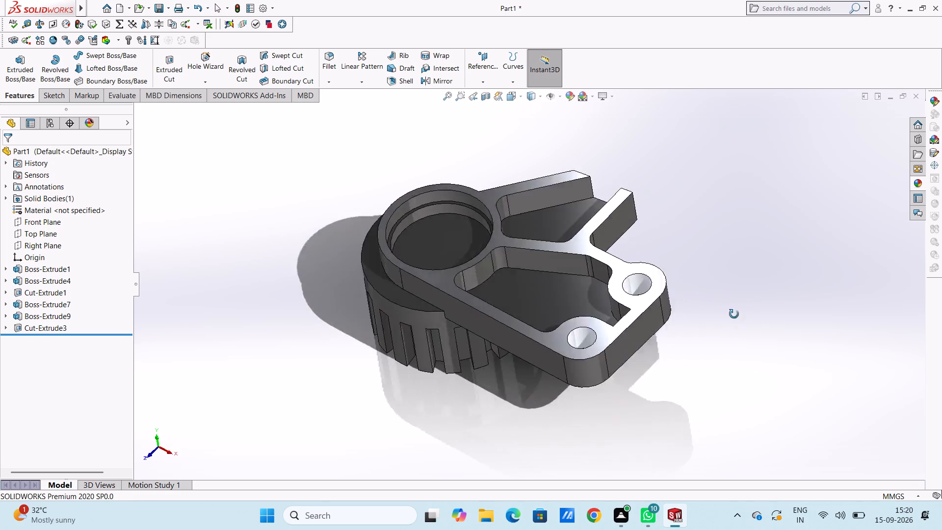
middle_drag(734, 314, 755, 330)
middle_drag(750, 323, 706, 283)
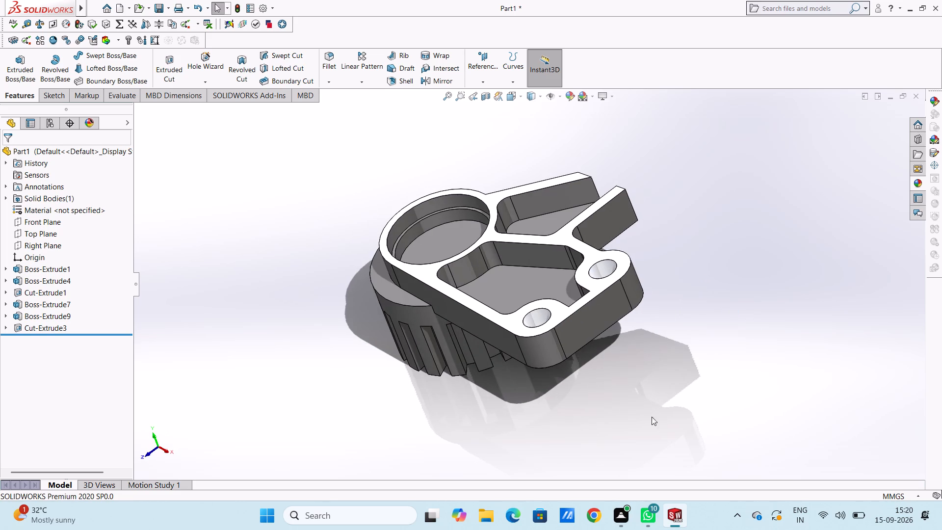
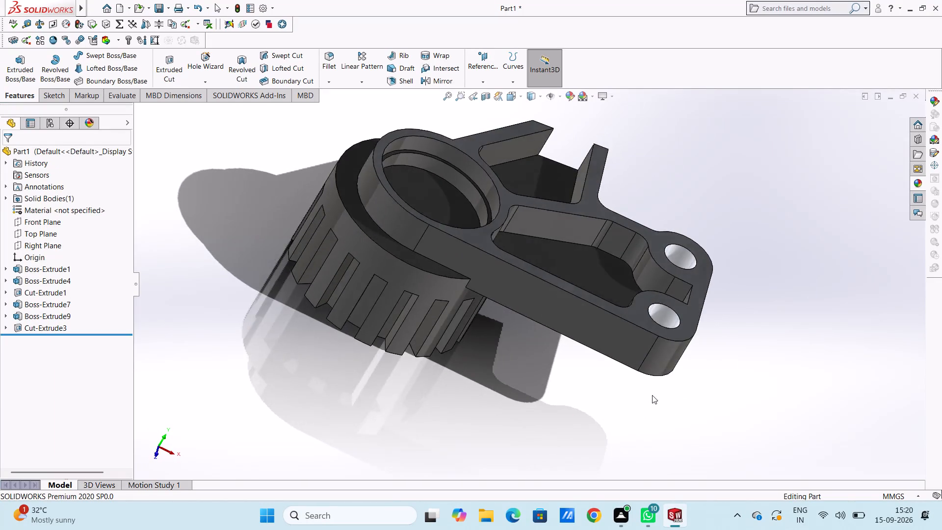
Save the part in isometric view as "finned spline brake lever bracket" in the Documents folder, as a SOLIDWORKS Part.
middle_drag(652, 395, 628, 395)
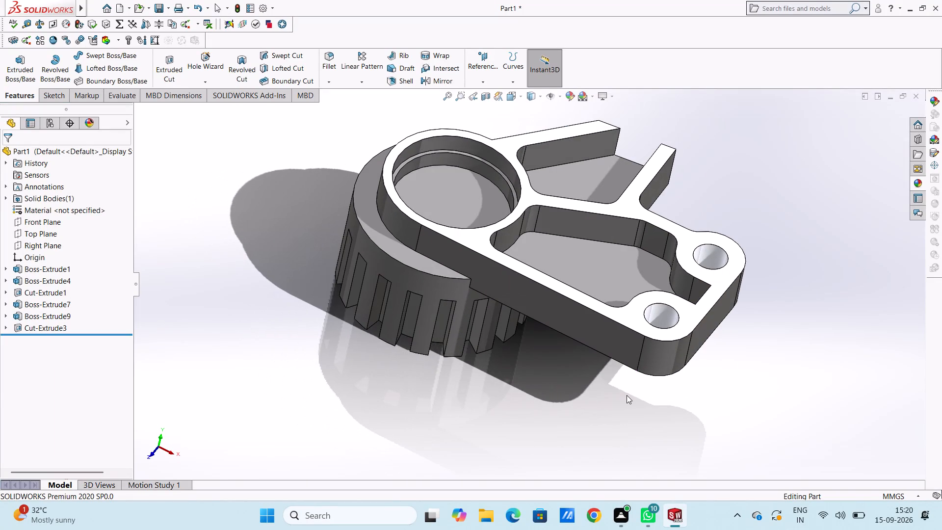
key(ctrl+7)
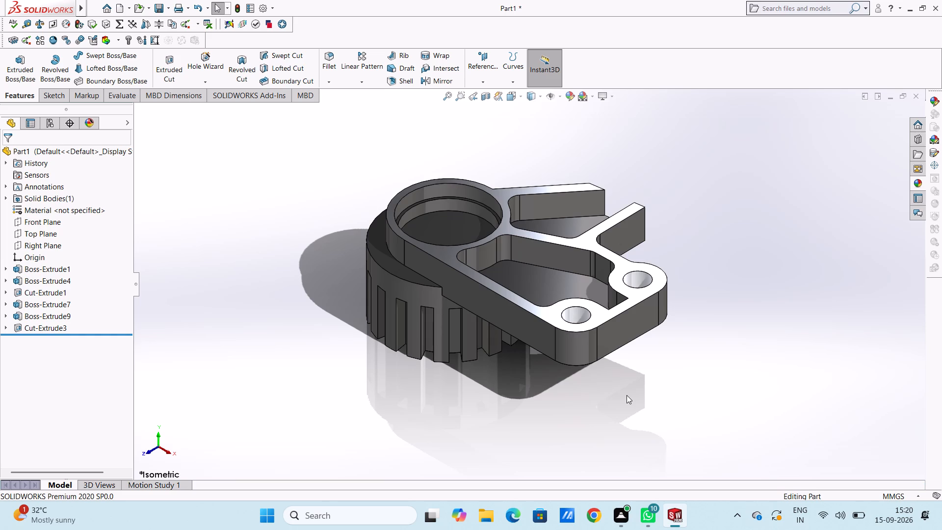
key(ctrl+s)
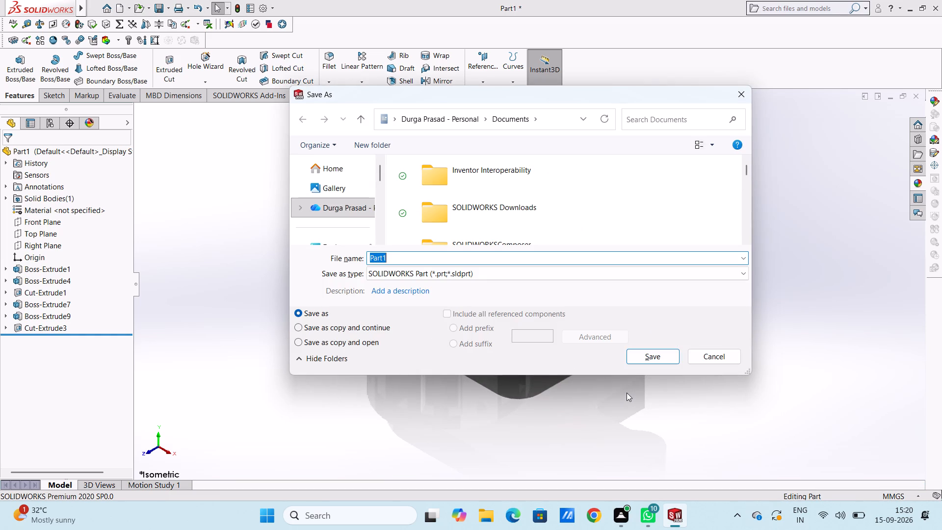
text(finned spline)
key(space)
text(brake lever)
key(space)
text(bracket)
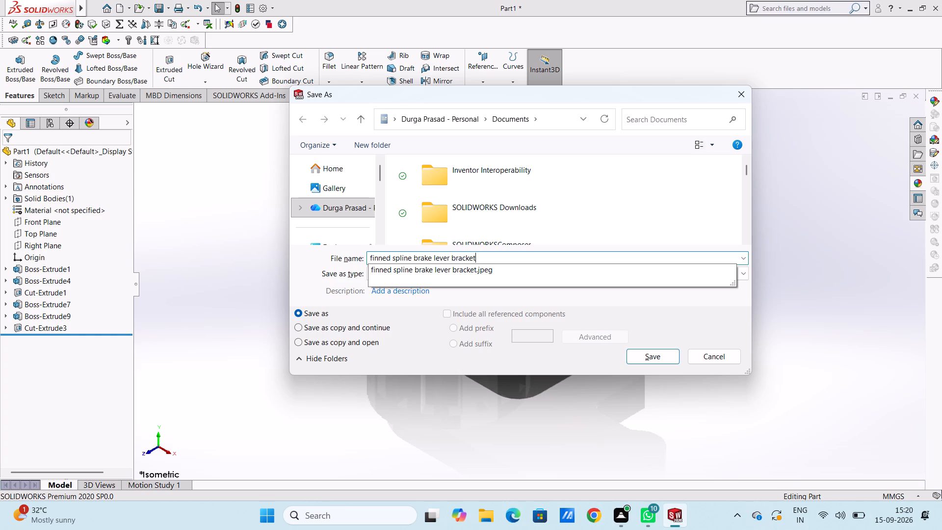
click(638, 356)
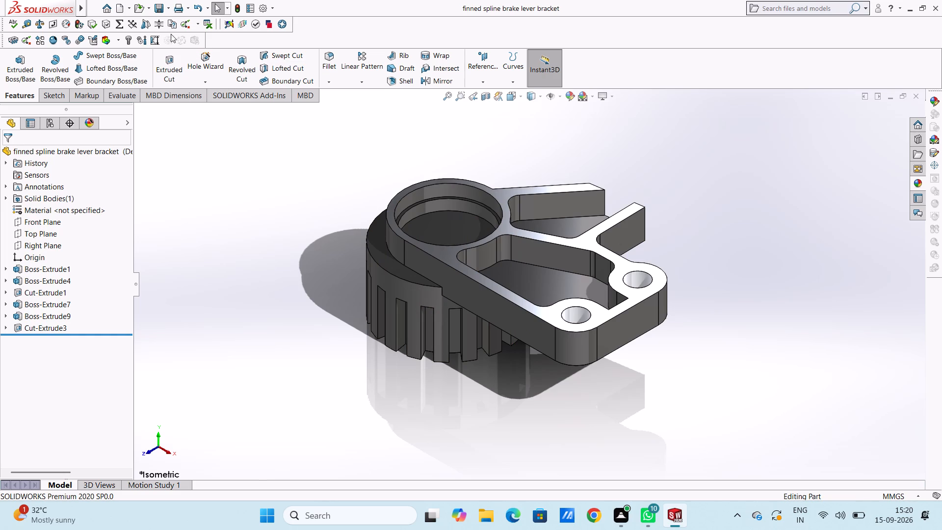
Save a PDF copy of the part to the Documents folder as "finned spline brake lever bracket".
click(168, 9)
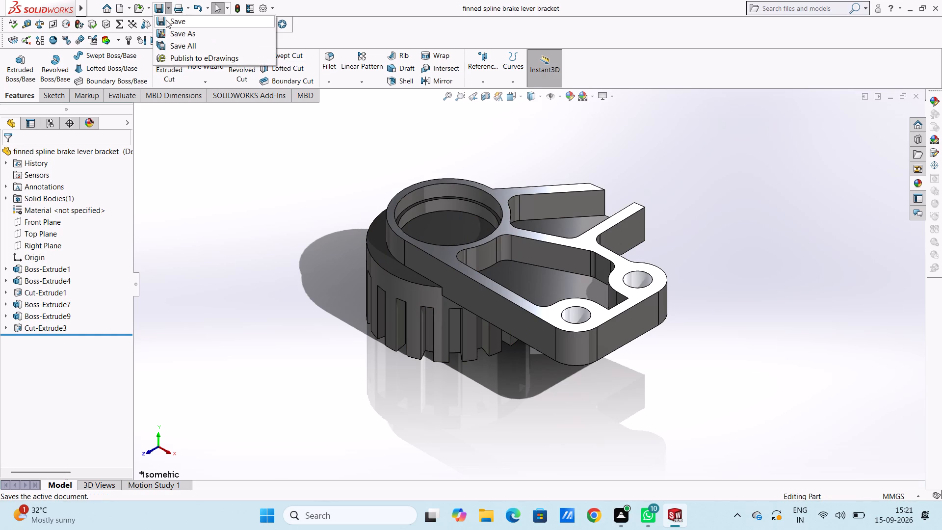
click(185, 34)
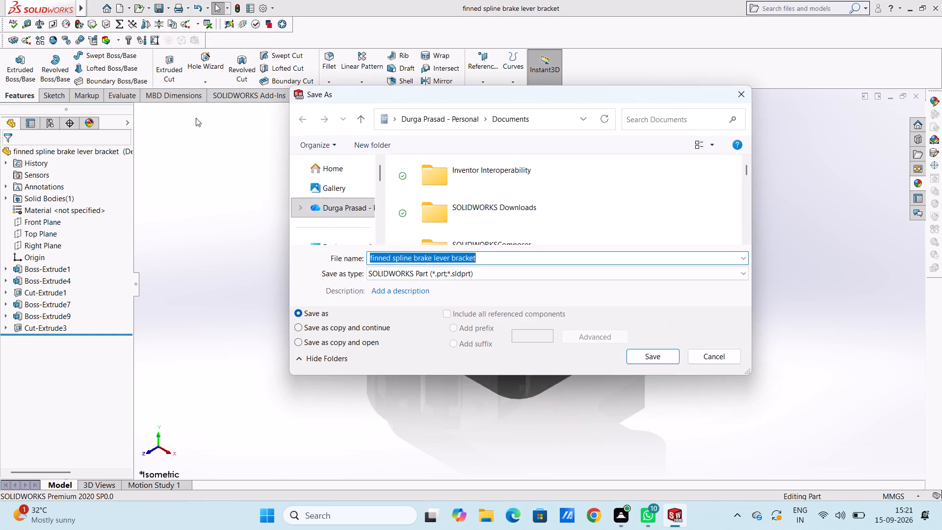
click(506, 273)
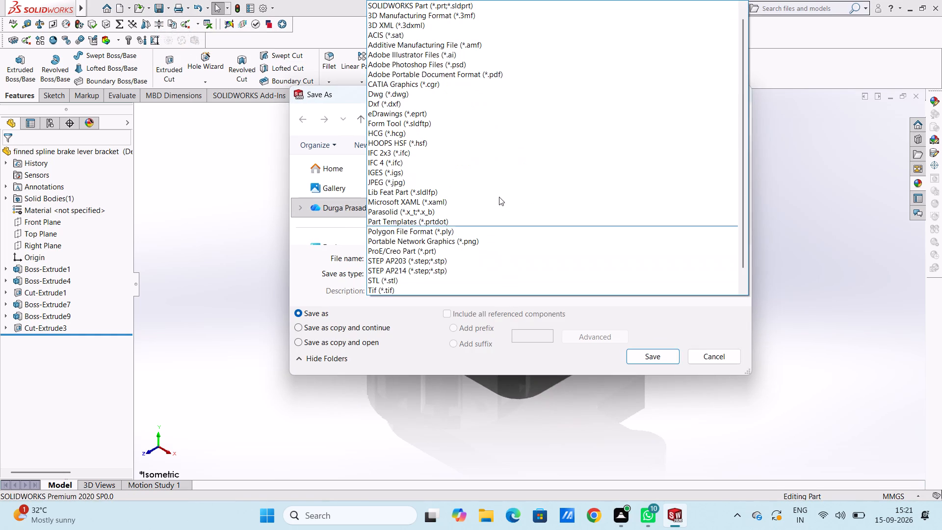
click(491, 72)
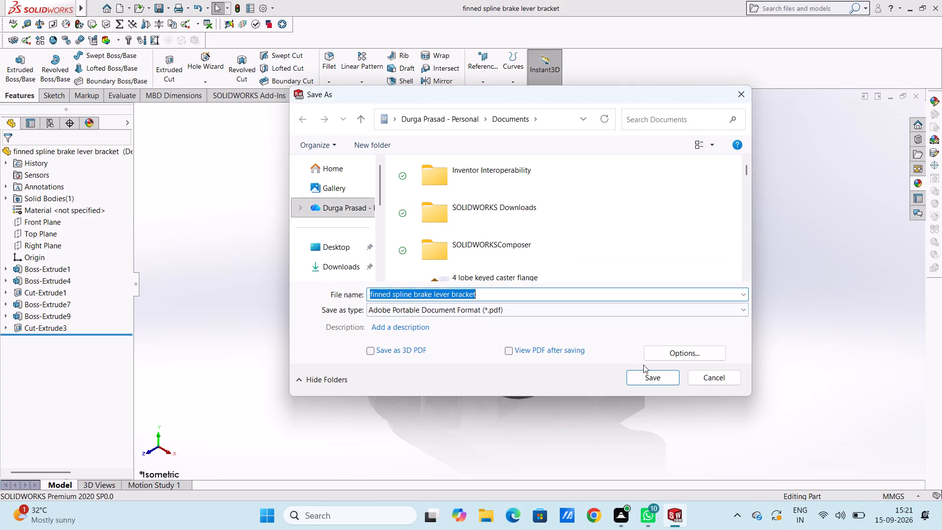
click(655, 385)
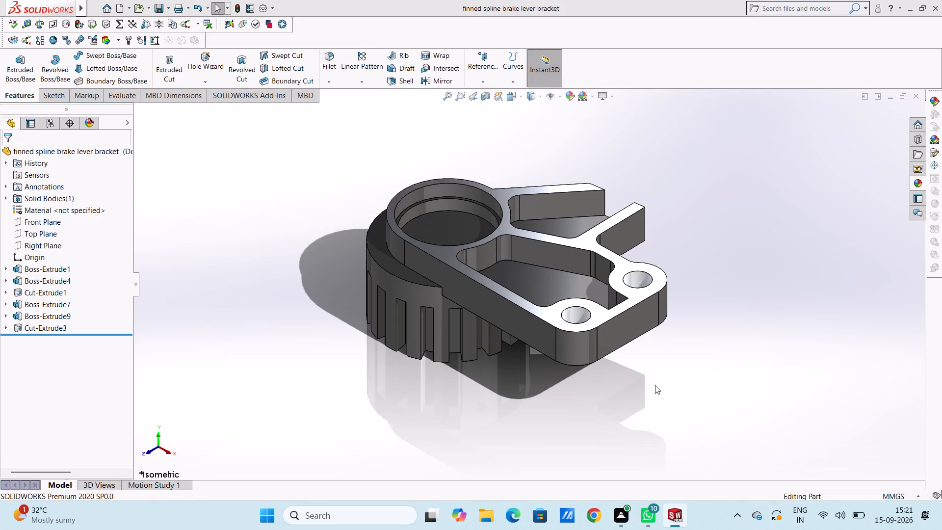